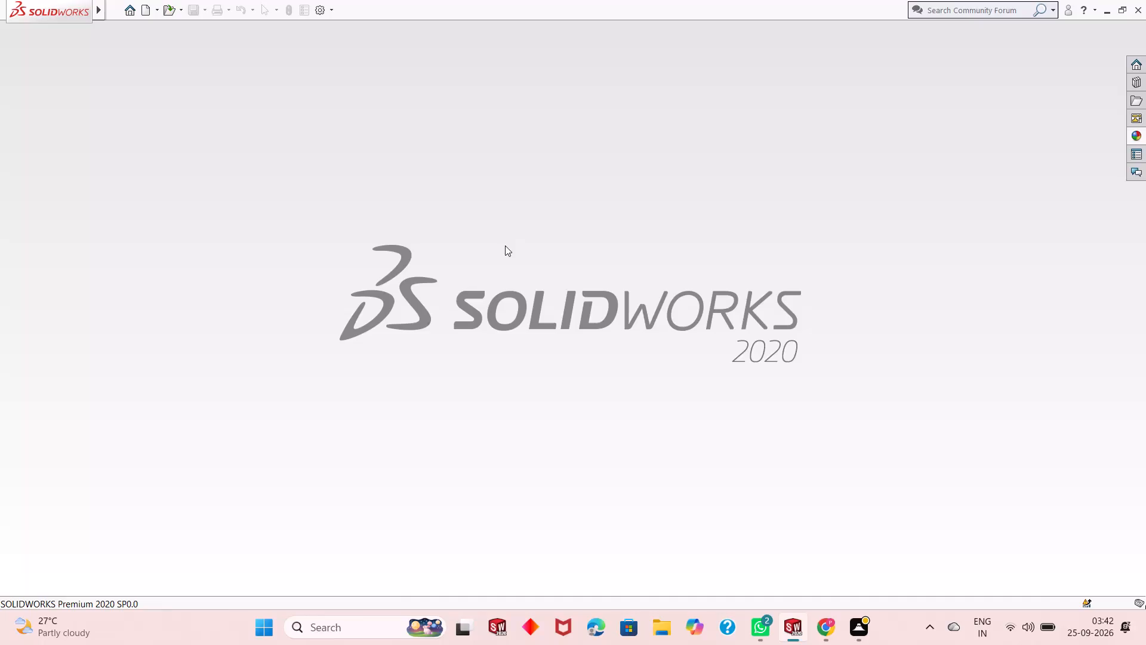
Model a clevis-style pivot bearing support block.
Create a new part document.
{"action": "left_click", "coordinate": [144, 13]}
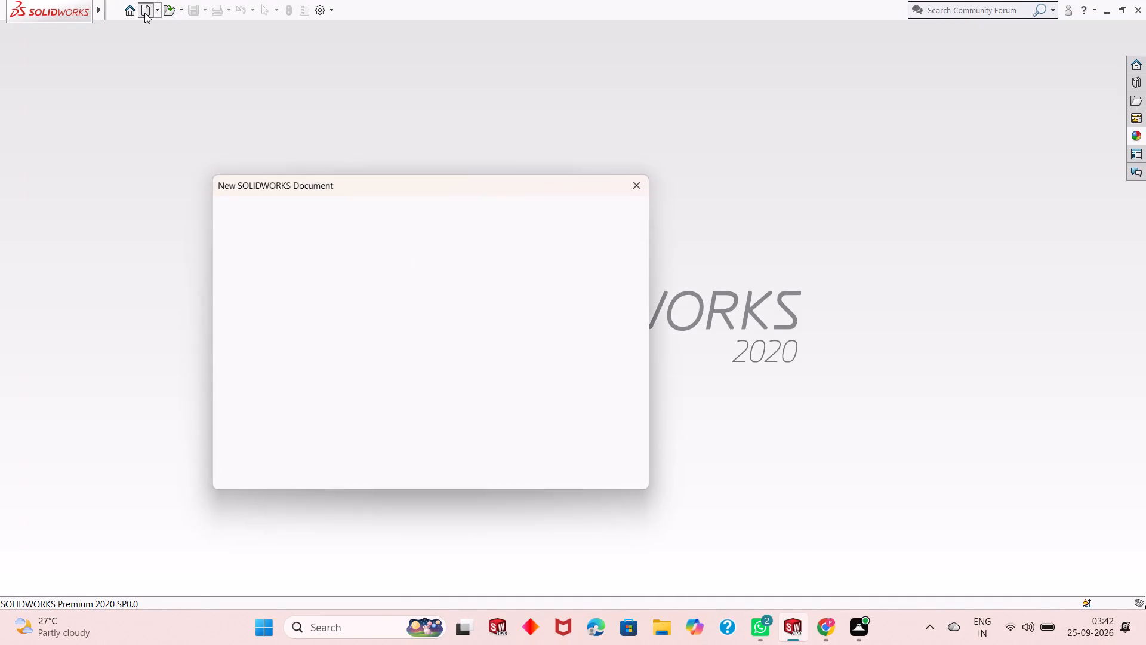
{"action": "double_click", "coordinate": [276, 288]}
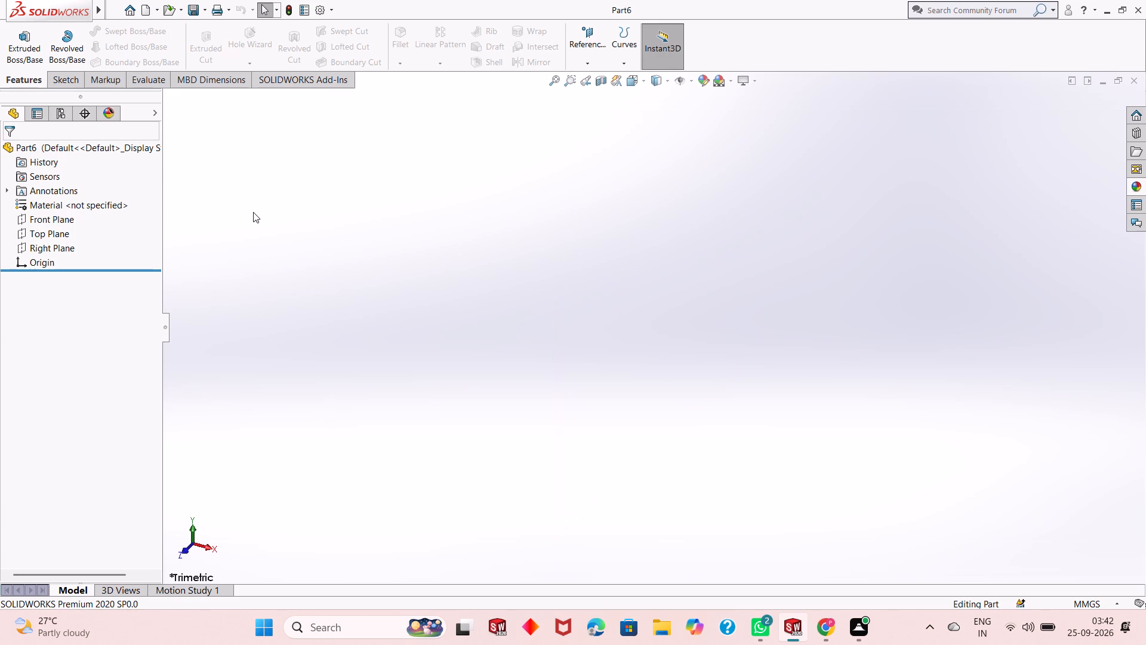
Start a new sketch on the Right Plane.
{"action": "left_click", "coordinate": [57, 244]}
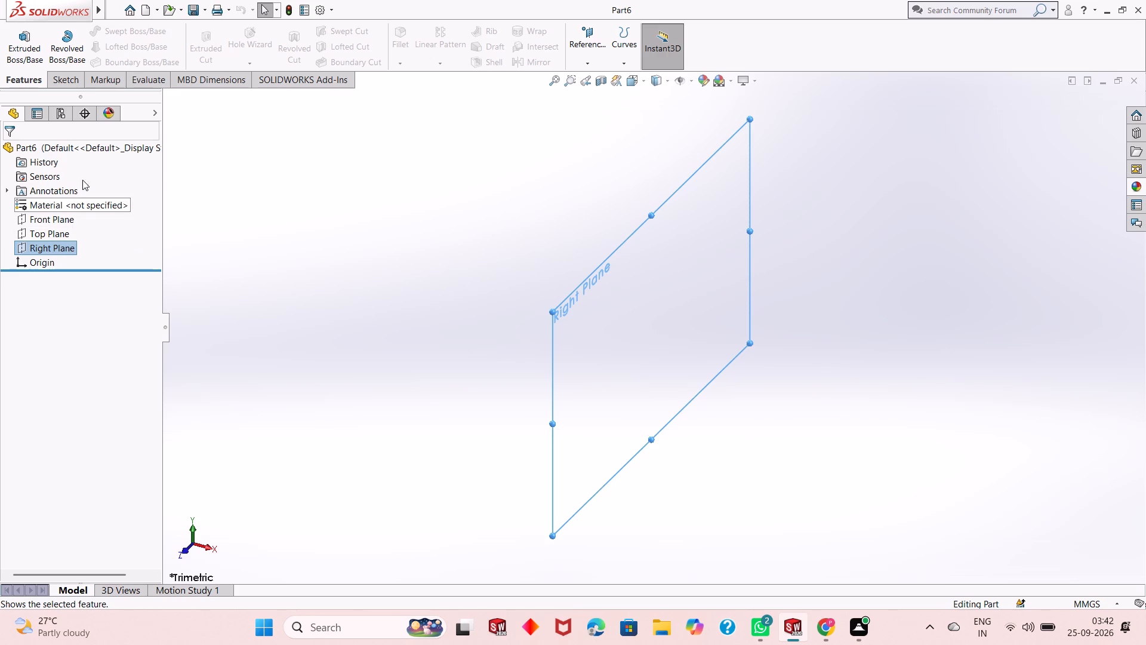
{"action": "key", "text": "Escape"}
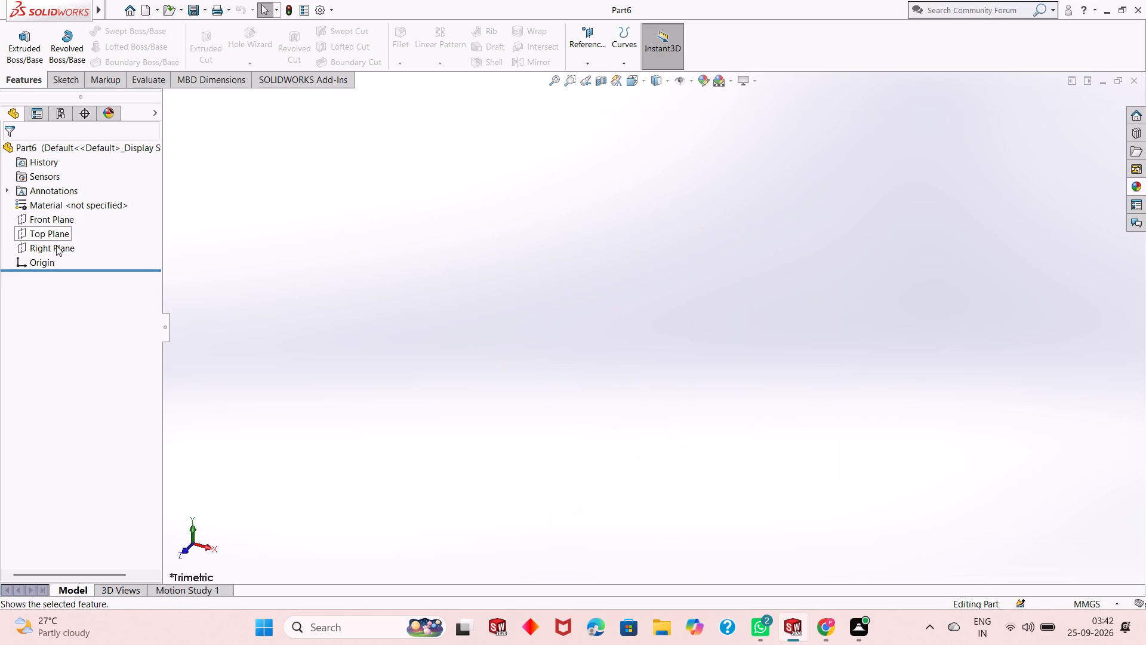
{"action": "left_click", "coordinate": [56, 247]}
{"action": "left_click", "coordinate": [64, 229]}
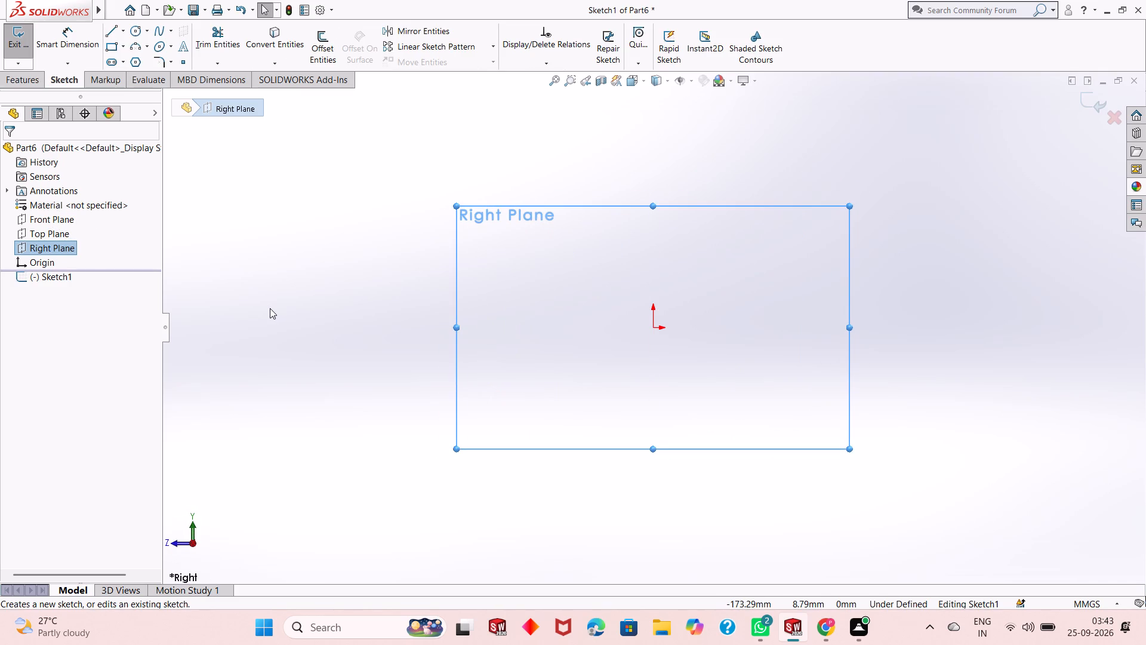
Draw a 90 mm horizontal line from the origin, followed by a 60 mm vertical line up from its far end.
{"action": "left_click", "coordinate": [109, 32]}
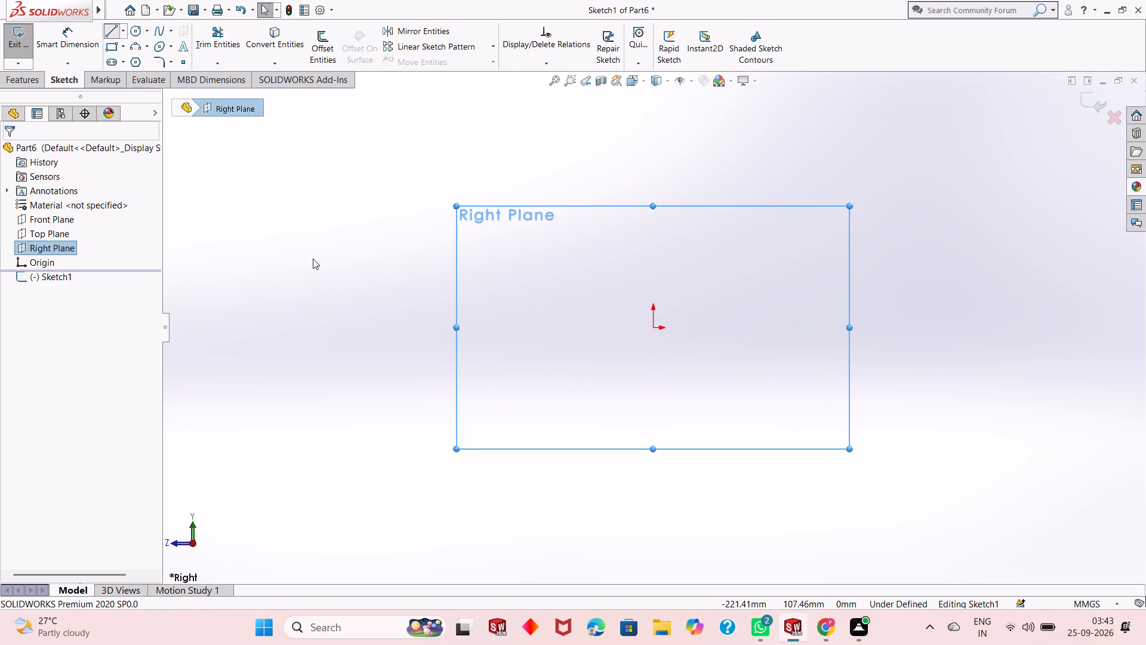
{"action": "left_click", "coordinate": [652, 328]}
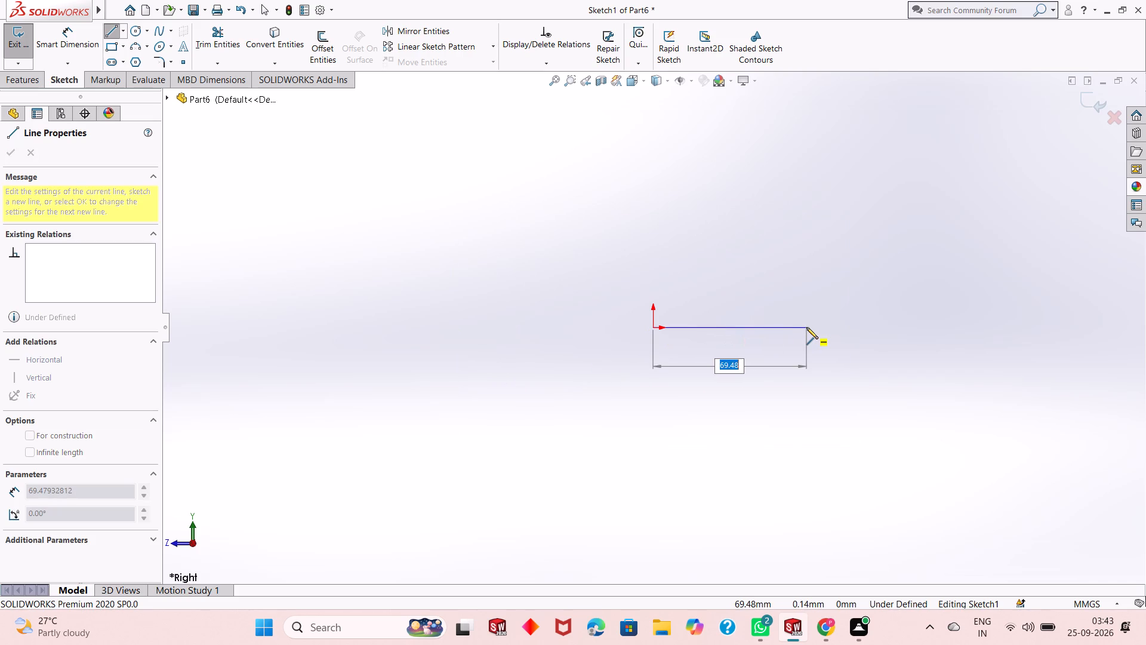
{"action": "type", "text": "90"}
{"action": "key", "text": "Return"}
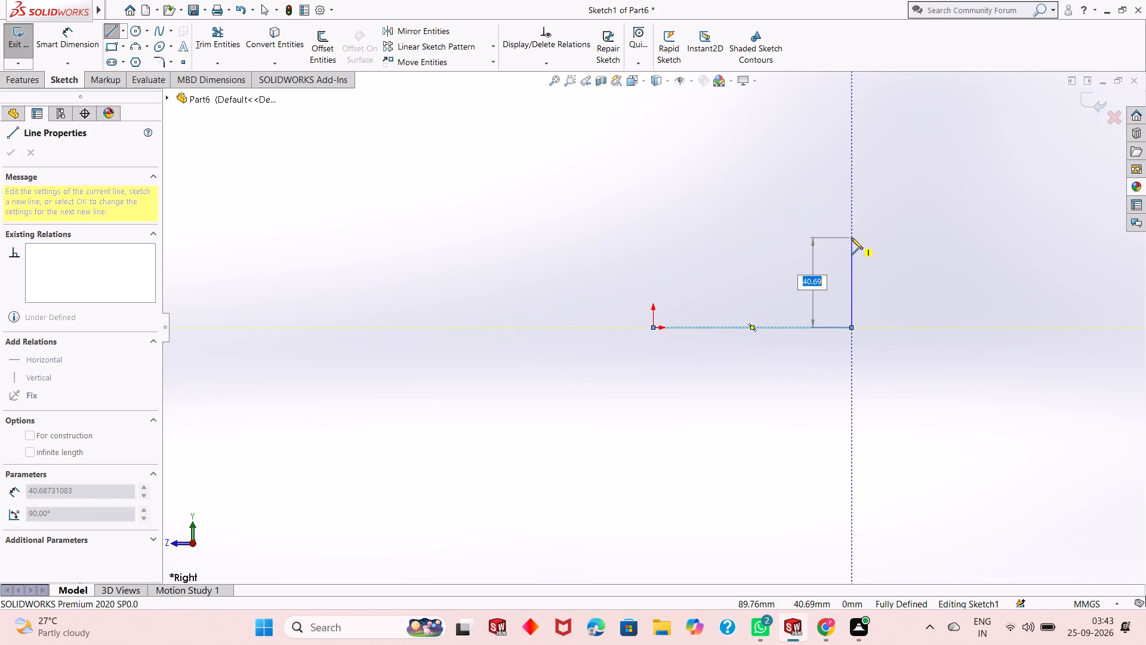
{"action": "type", "text": "60"}
{"action": "key", "text": "Return"}
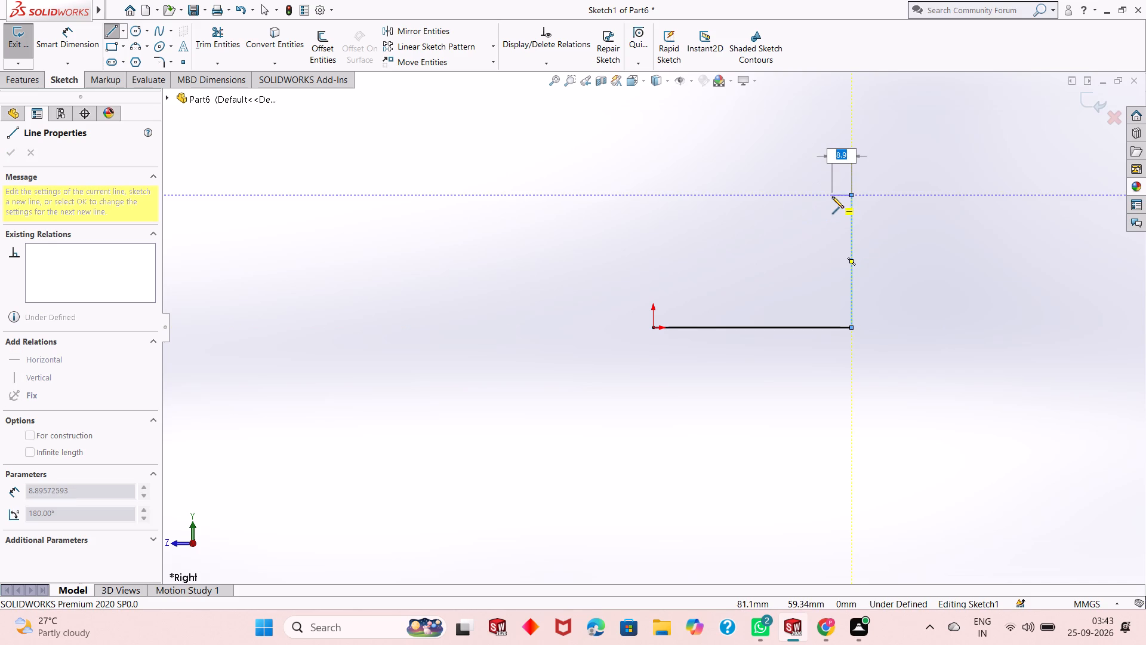
{"action": "key", "text": "Escape"}
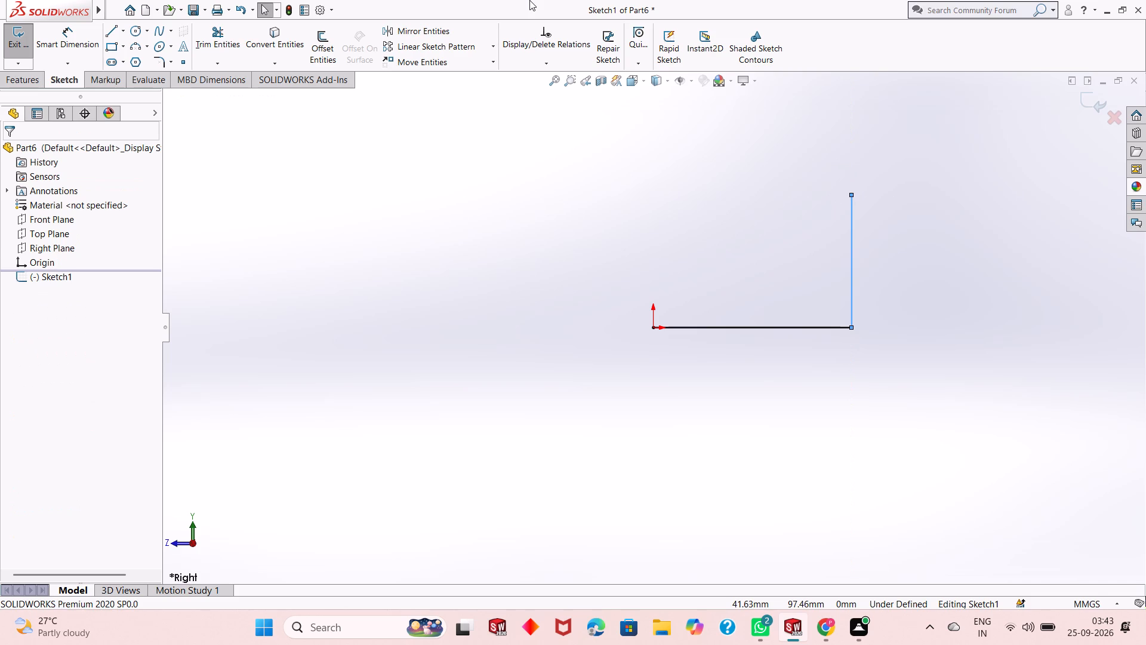
{"action": "key", "text": "Escape"}
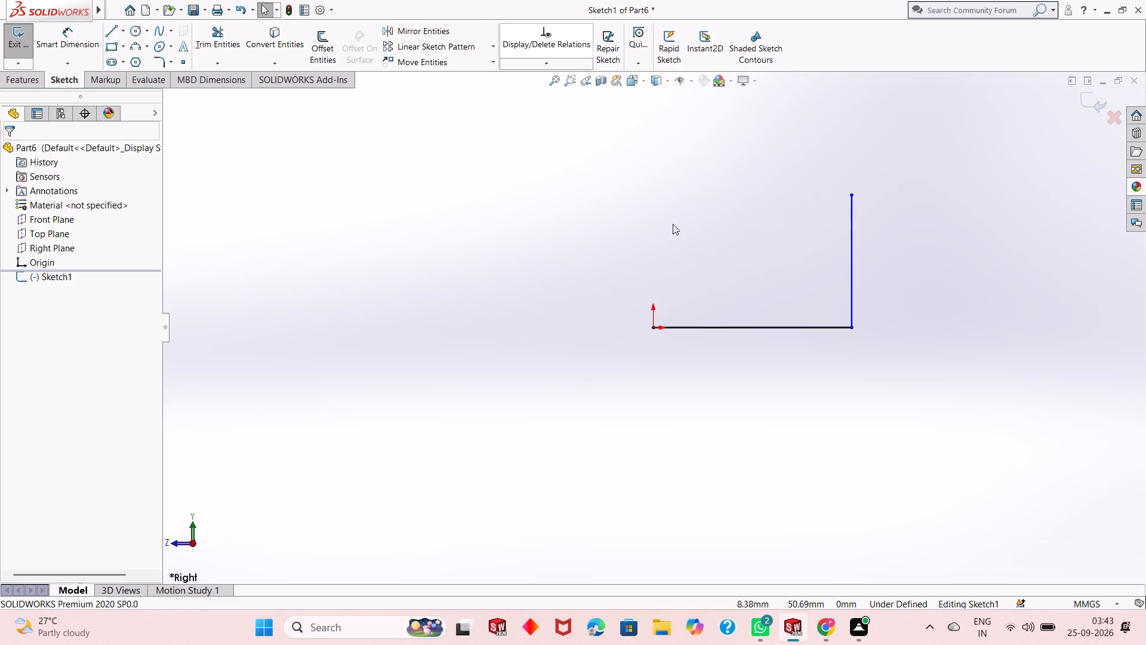
Draw a 100 mm vertical line upward from the origin.
{"action": "scroll", "coordinate": [873, 262], "scroll_direction": "down", "scroll_amount": 2}
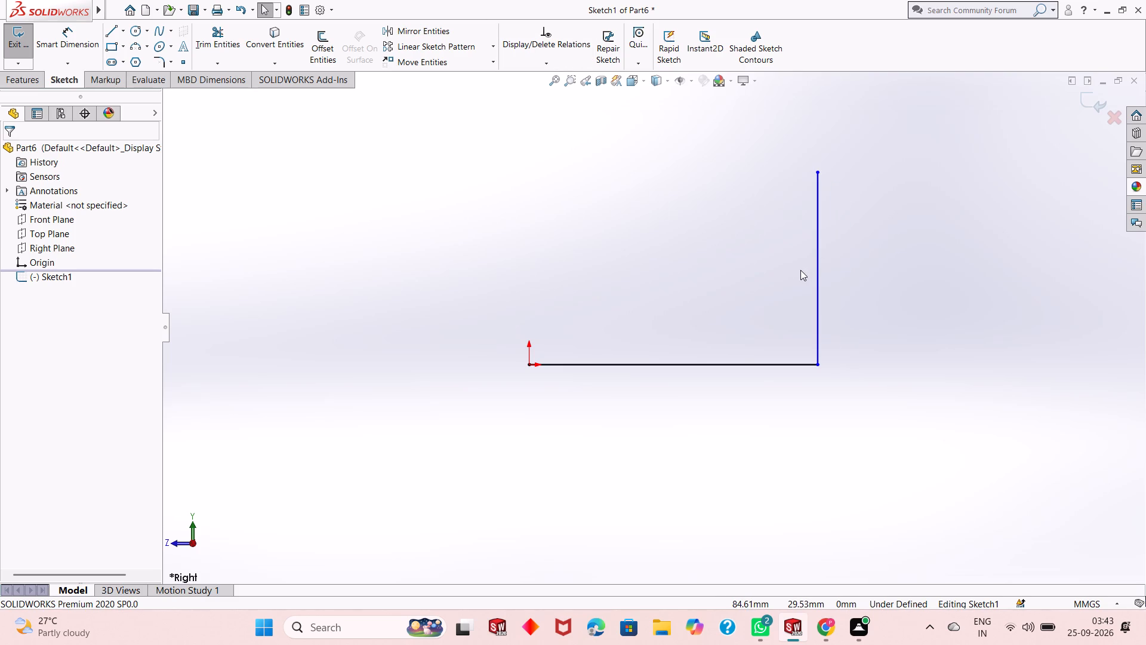
{"action": "scroll", "coordinate": [800, 269], "scroll_direction": "down", "scroll_amount": 1}
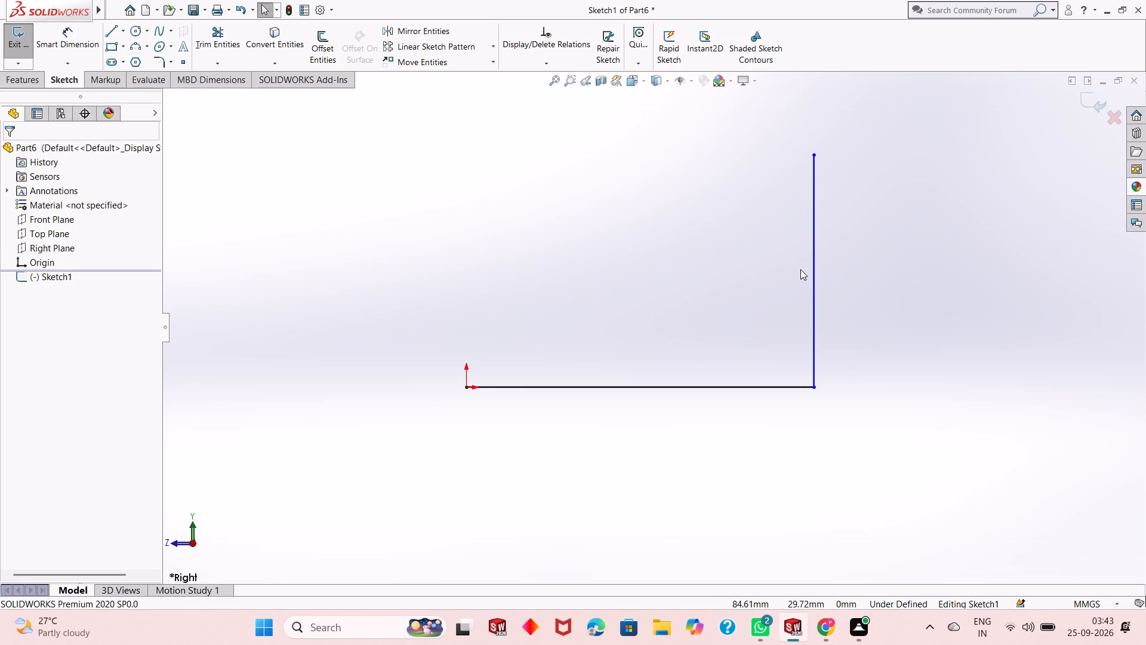
{"action": "scroll", "coordinate": [793, 309], "scroll_direction": "up", "scroll_amount": 1}
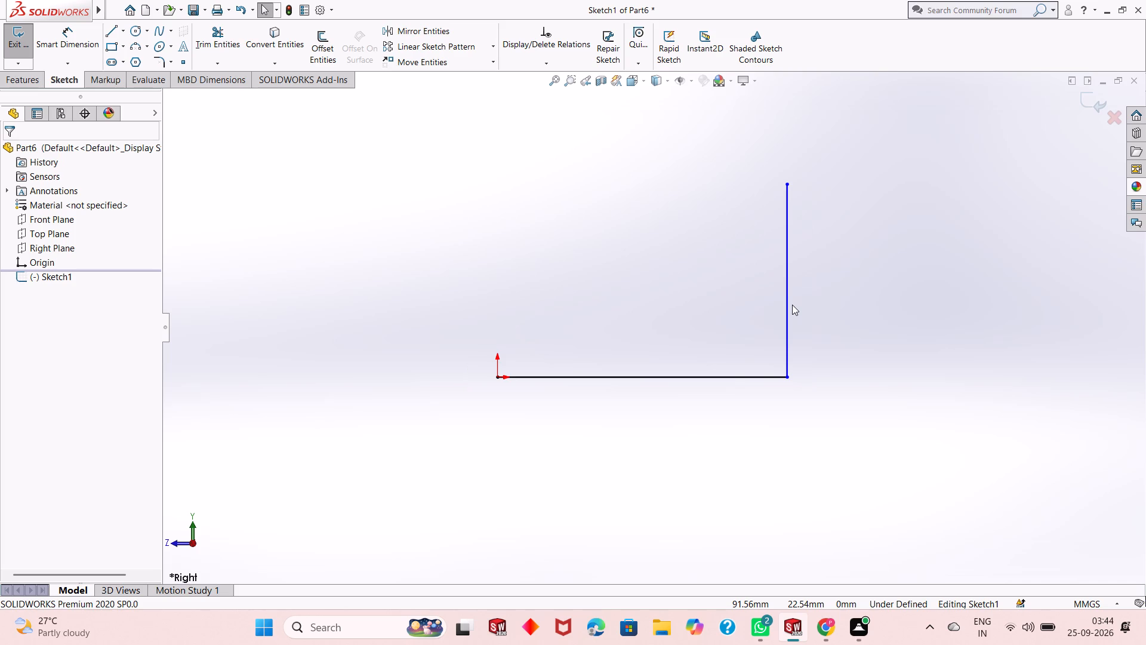
{"action": "key", "text": "Escape"}
{"action": "scroll", "coordinate": [752, 326], "scroll_direction": "up", "scroll_amount": 1}
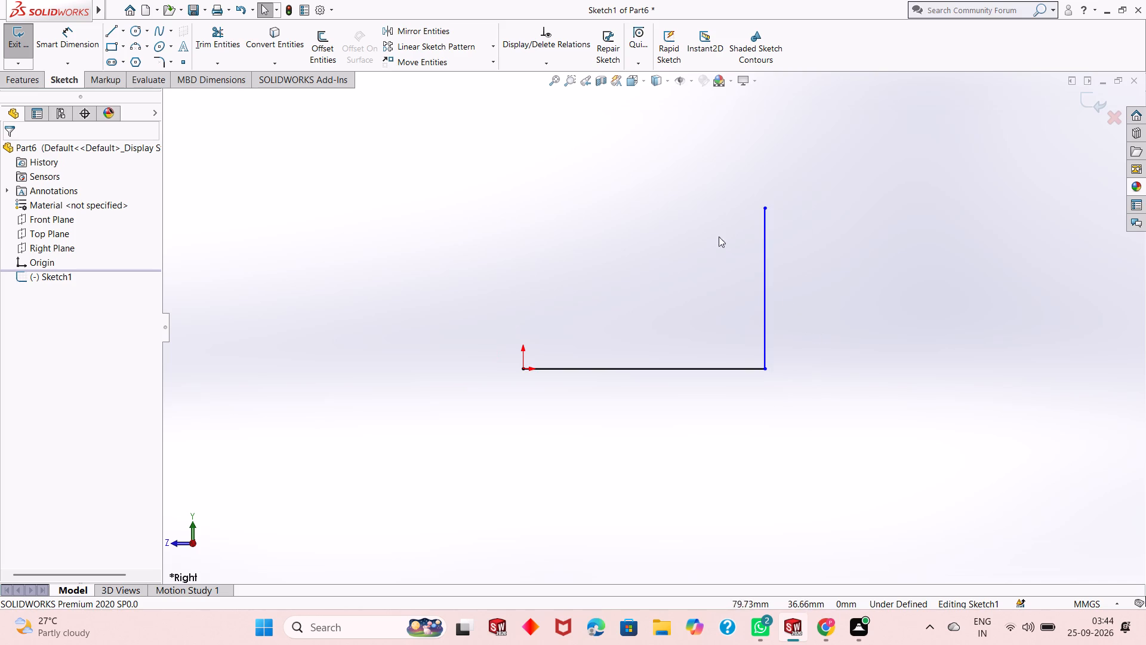
{"action": "left_click", "coordinate": [110, 34]}
{"action": "left_click", "coordinate": [521, 371]}
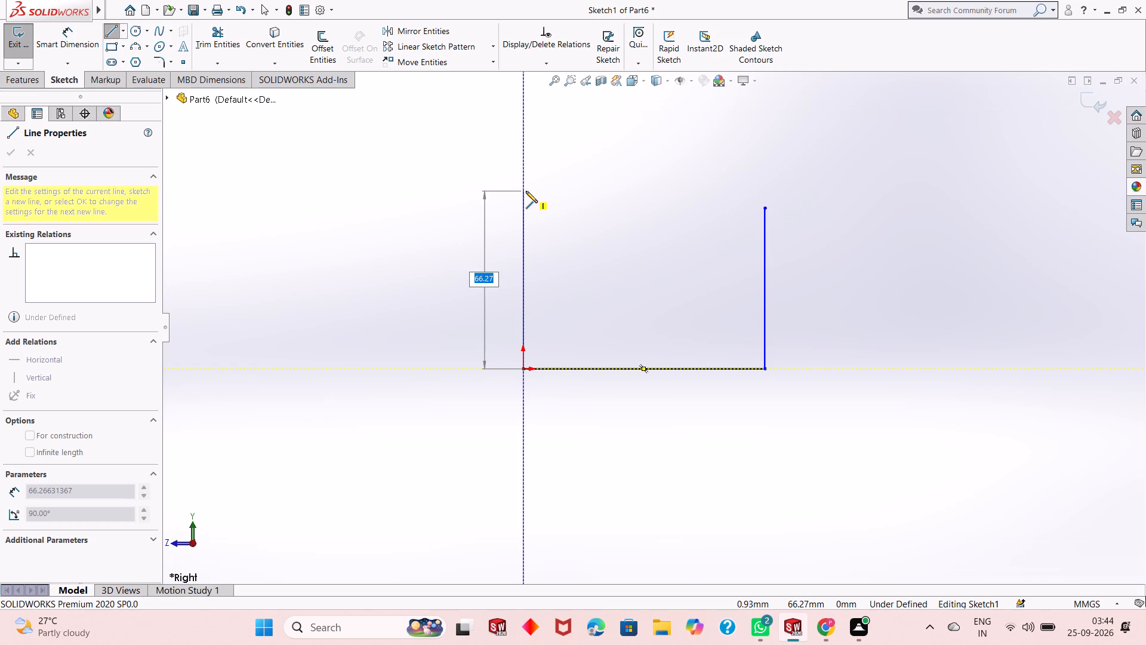
{"action": "type", "text": "60+"}
{"action": "type", "text": "20"}
{"action": "key", "text": "plus"}
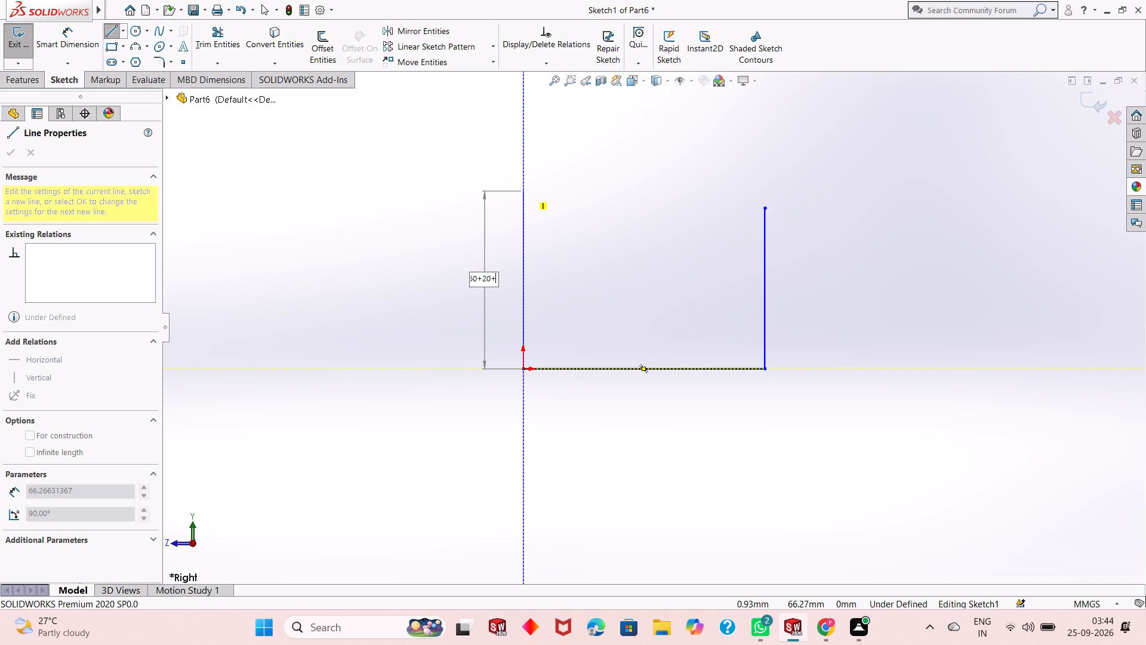
{"action": "type", "text": "20"}
{"action": "key", "text": "Return"}
Close the profile with a 45 mm horizontal top line and a sloped line to the upper end of the 60 mm line.
{"action": "scroll", "coordinate": [577, 191], "scroll_direction": "up", "scroll_amount": 1}
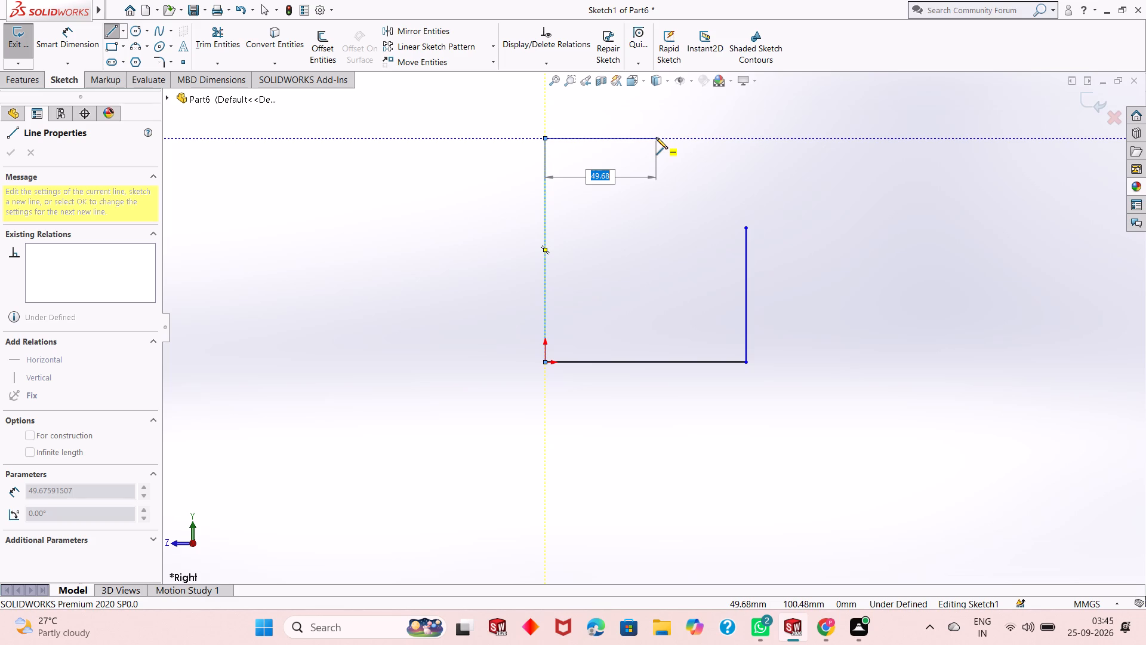
{"action": "key", "text": "1"}
{"action": "key", "text": "BackSpace"}
{"action": "type", "text": "35+"}
{"action": "type", "text": "10"}
{"action": "key", "text": "Return"}
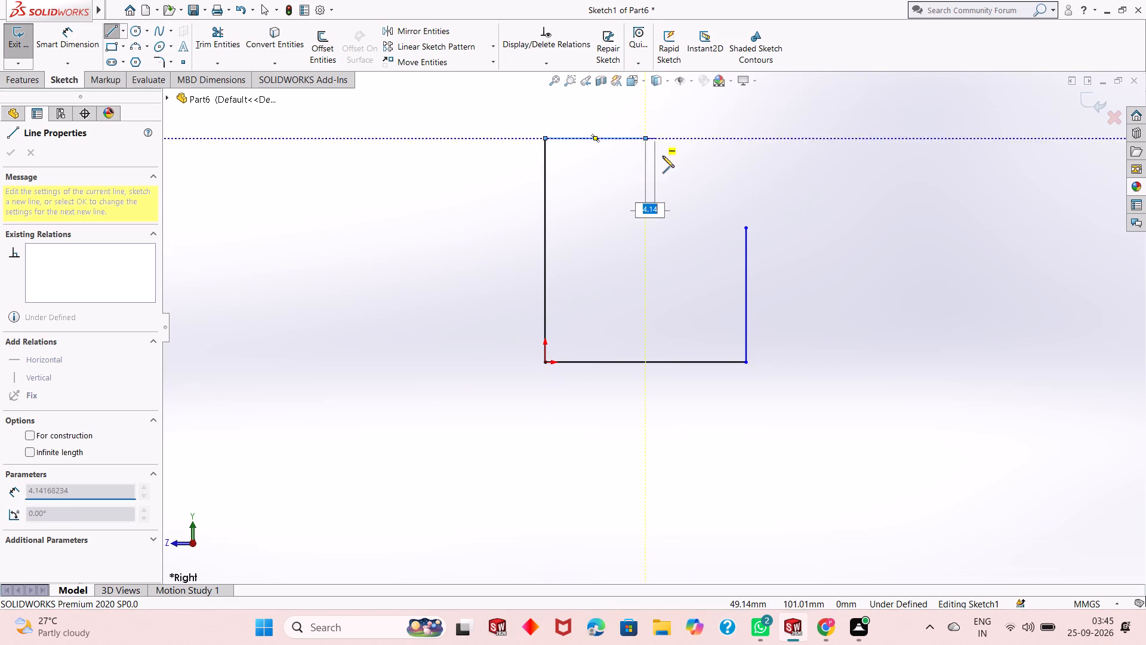
{"action": "left_click", "coordinate": [745, 229]}
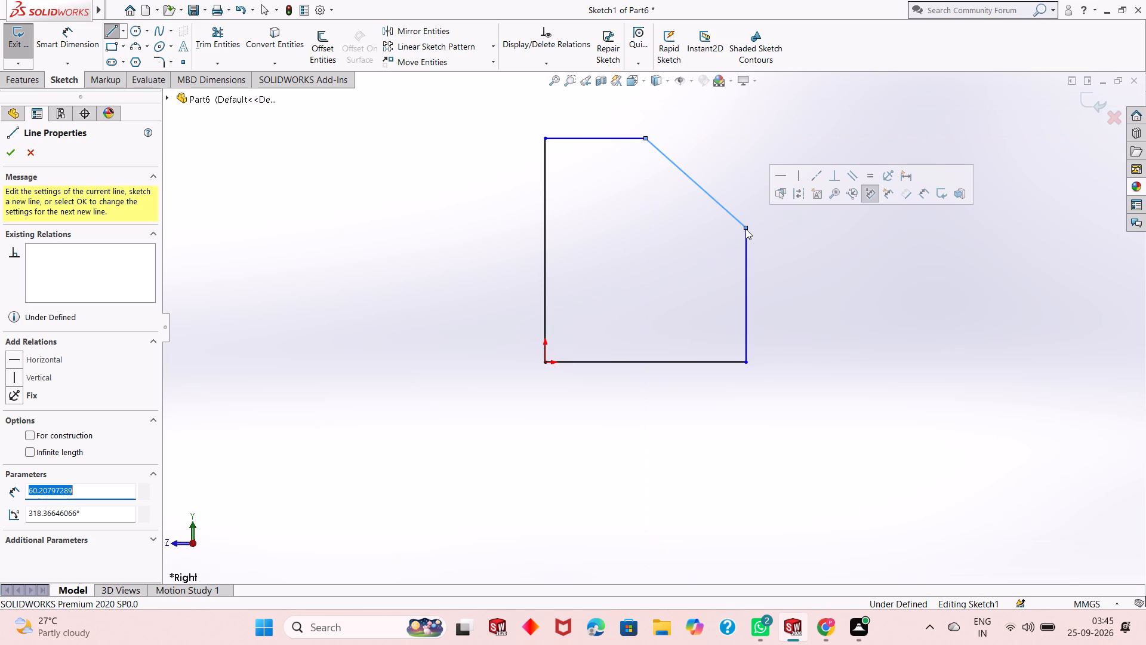
{"action": "key", "text": "Escape"}
{"action": "key", "text": "Escape"}
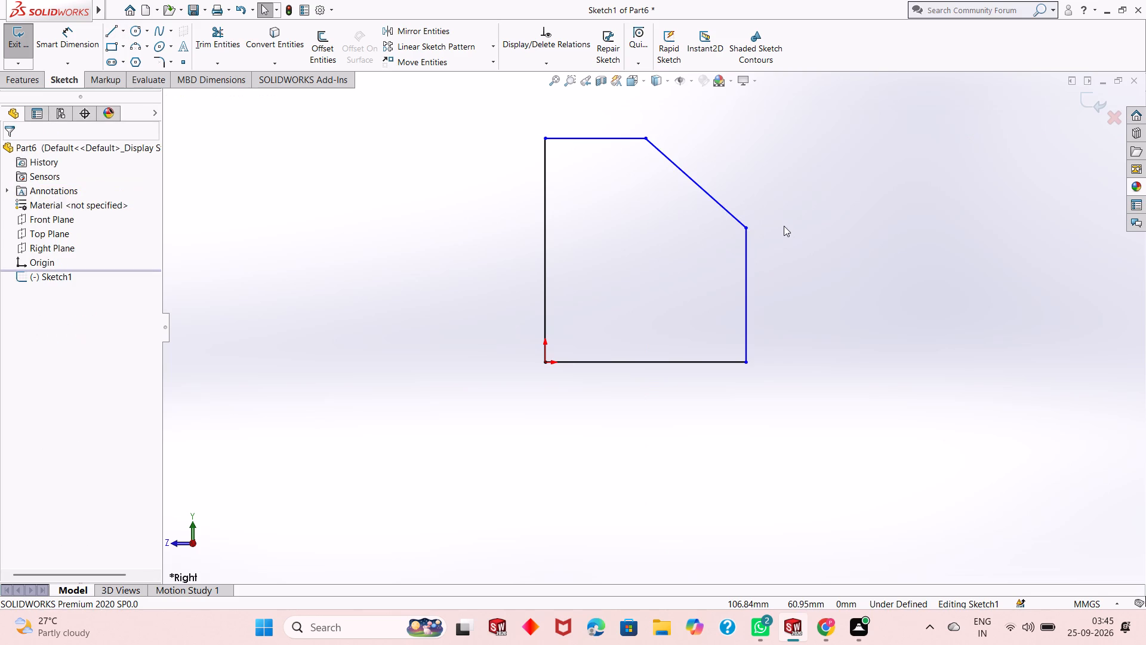
Dimension the profile's horizontal base line and its shorter vertical line with Smart Dimension.
{"action": "scroll", "coordinate": [701, 272], "scroll_direction": "up", "scroll_amount": 2}
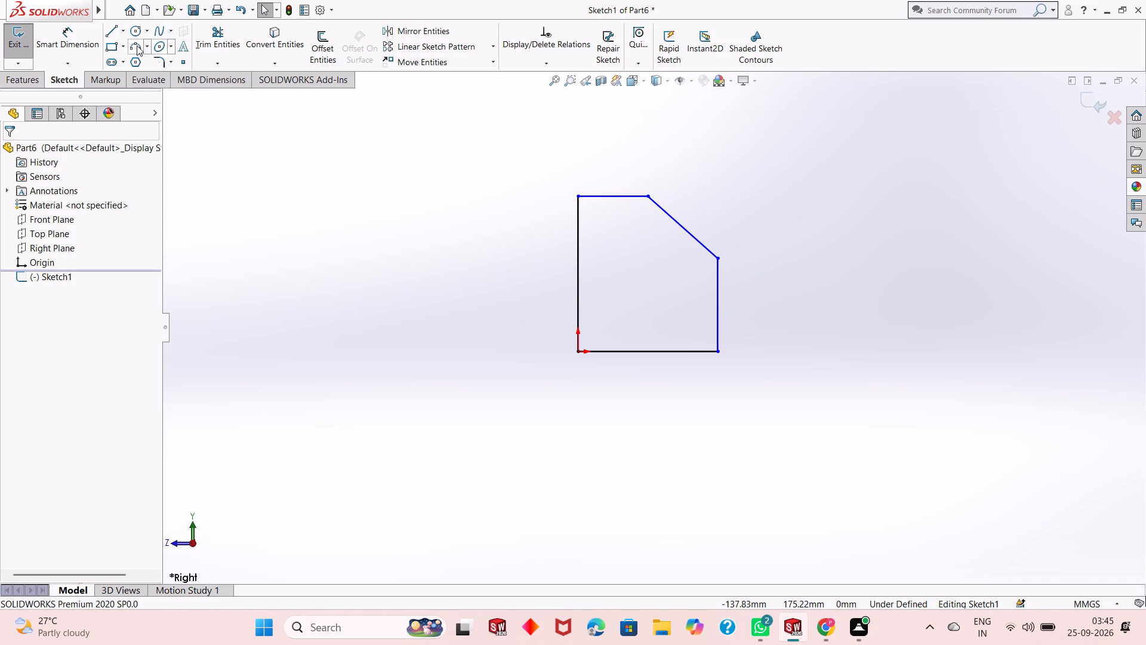
{"action": "left_click", "coordinate": [59, 42]}
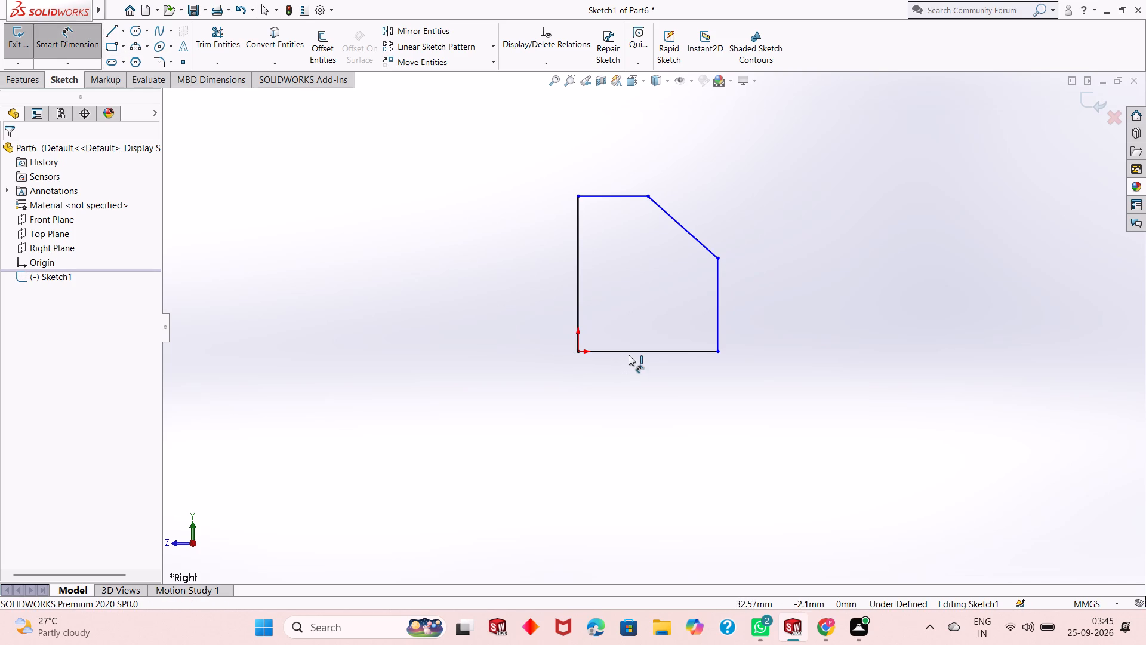
{"action": "left_click", "coordinate": [629, 354]}
{"action": "left_click", "coordinate": [628, 393]}
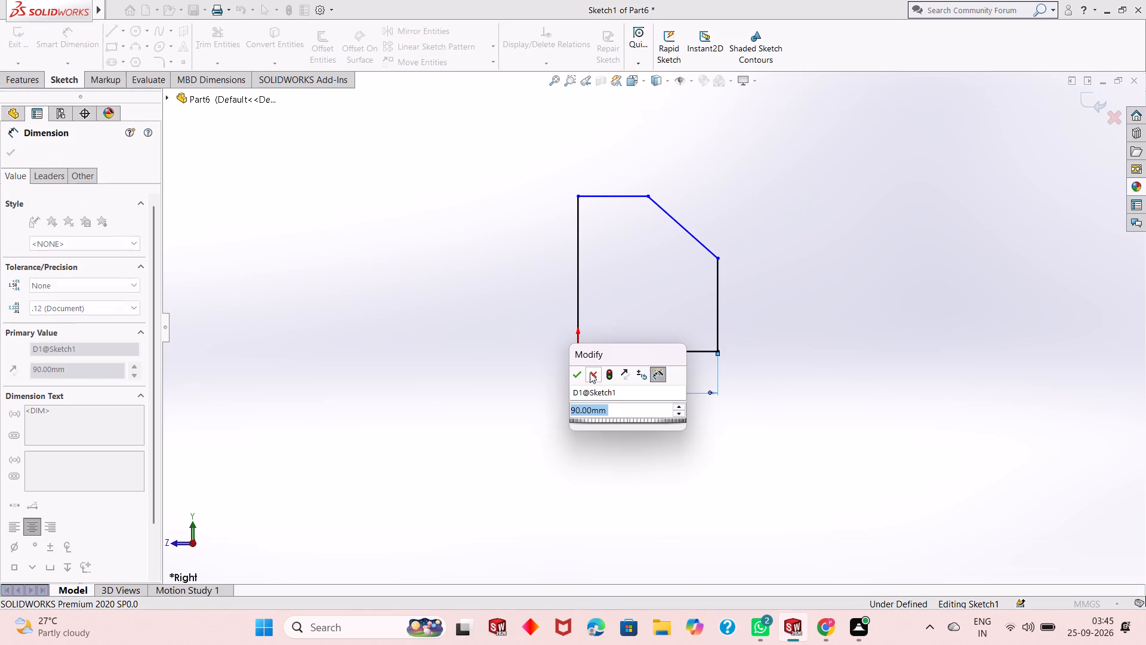
{"action": "left_click", "coordinate": [580, 375]}
{"action": "left_click", "coordinate": [715, 314]}
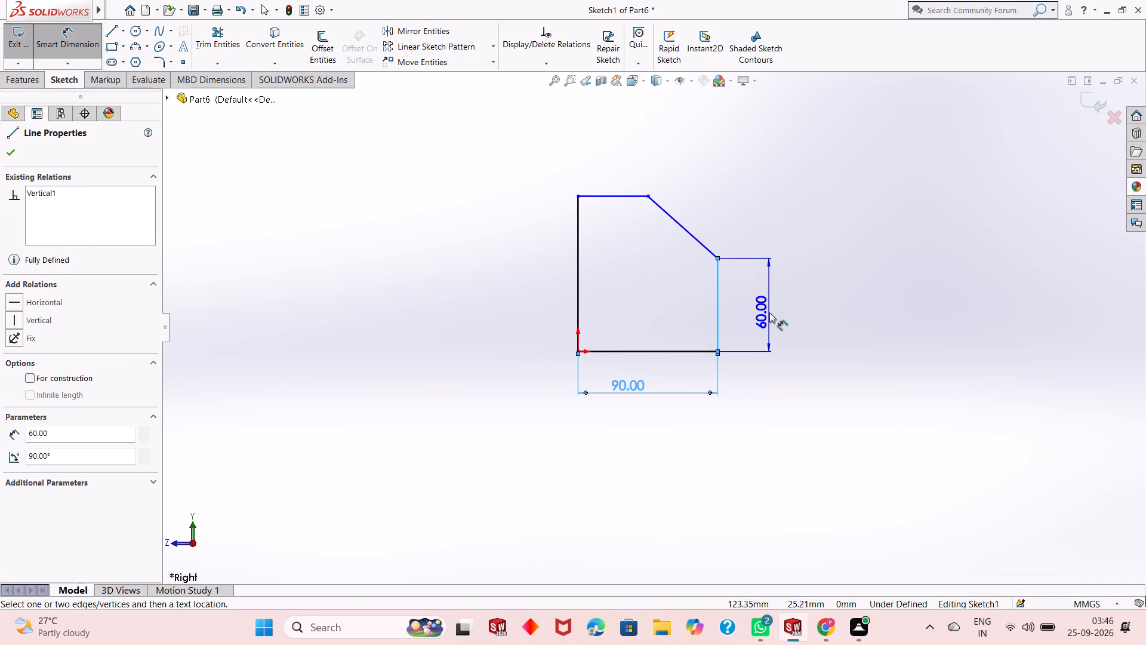
{"action": "left_click", "coordinate": [769, 312]}
{"action": "left_click", "coordinate": [717, 291]}
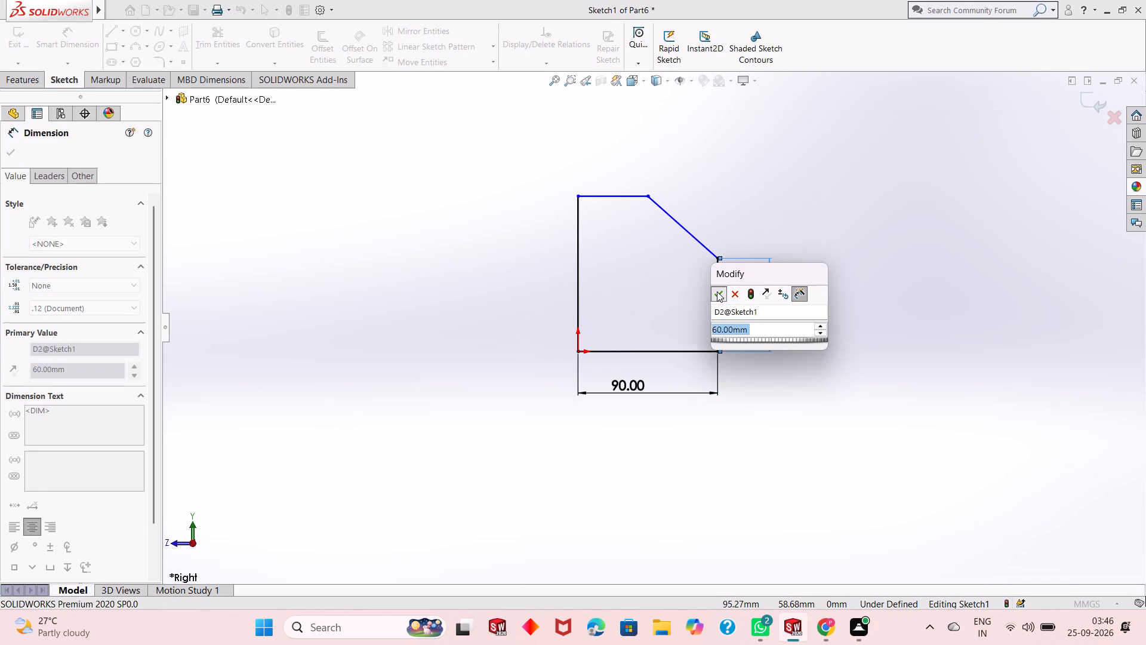
Dimension the profile's taller vertical line and its horizontal top line with Smart Dimension.
{"action": "left_click", "coordinate": [581, 246]}
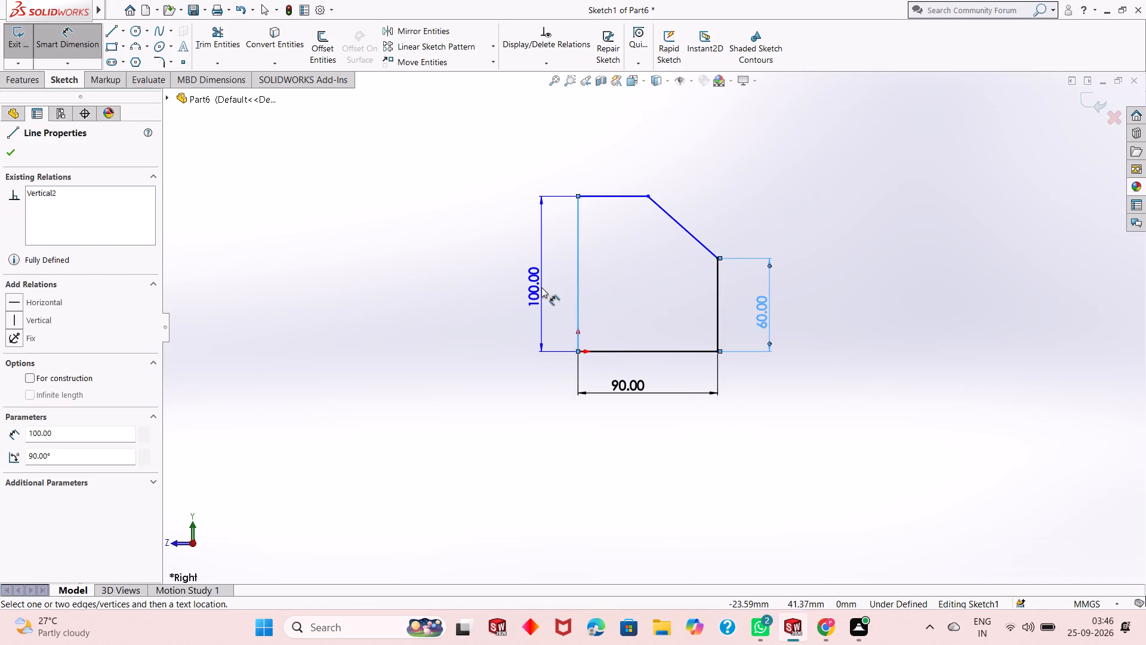
{"action": "left_click", "coordinate": [541, 288]}
{"action": "left_click", "coordinate": [492, 272]}
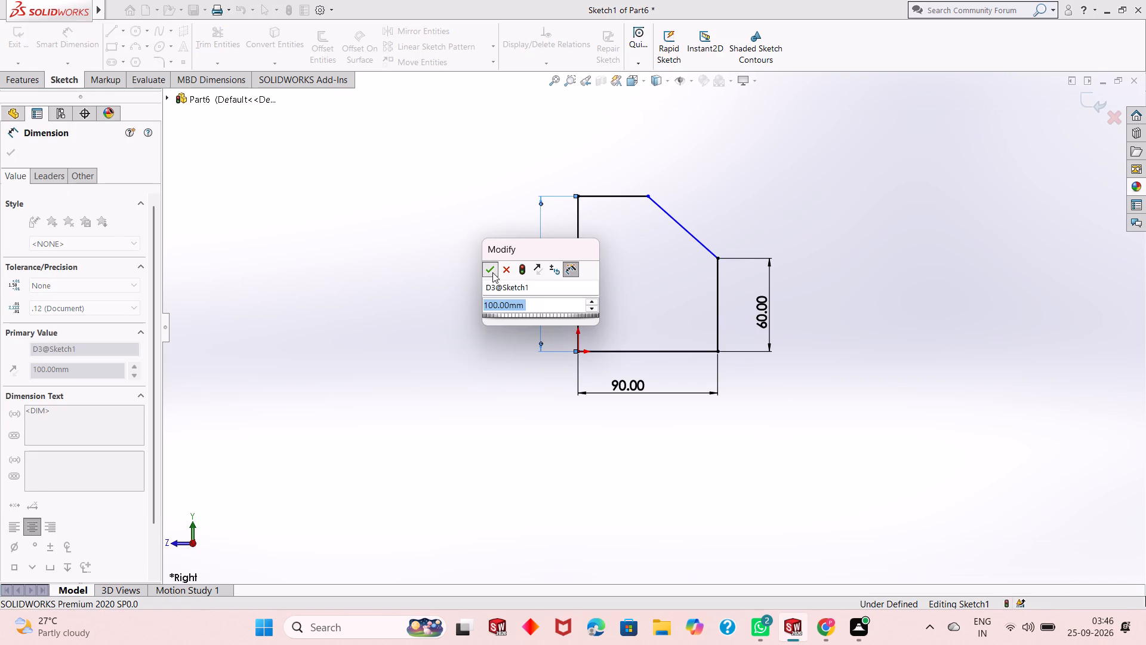
{"action": "left_click", "coordinate": [610, 198]}
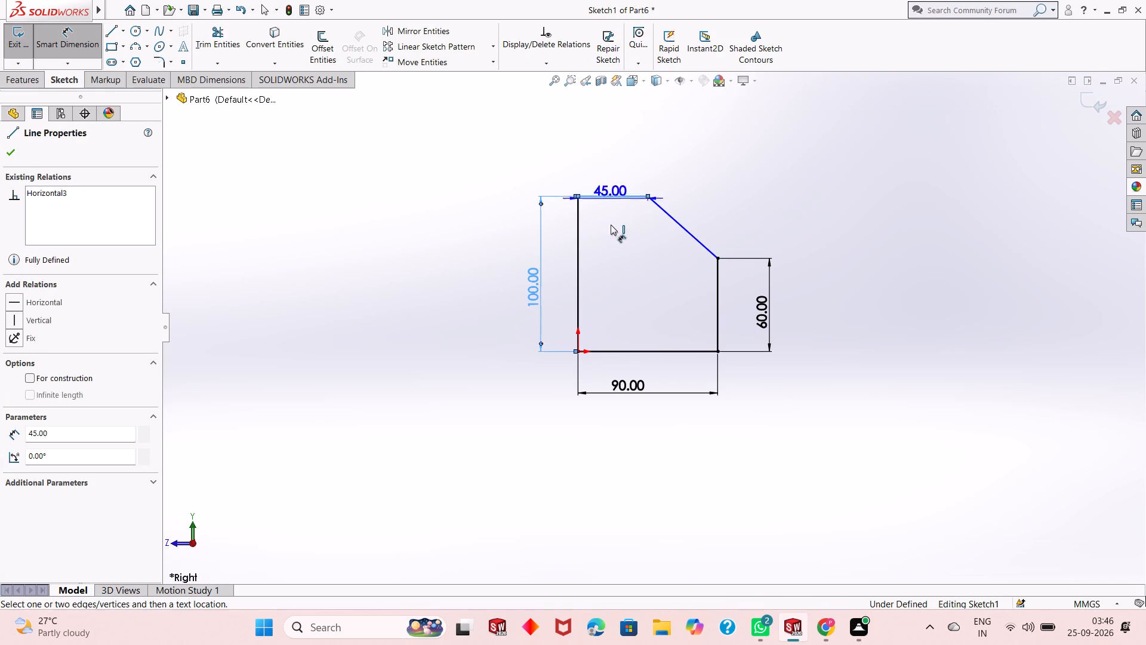
{"action": "left_click", "coordinate": [611, 251]}
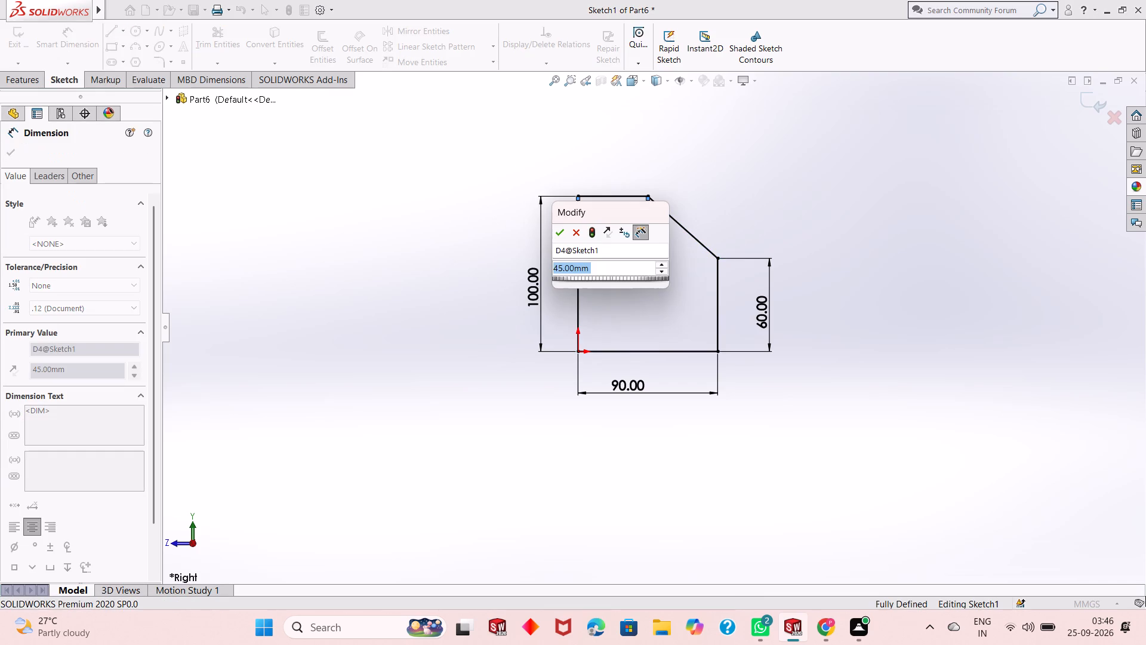
{"action": "left_click", "coordinate": [557, 230]}
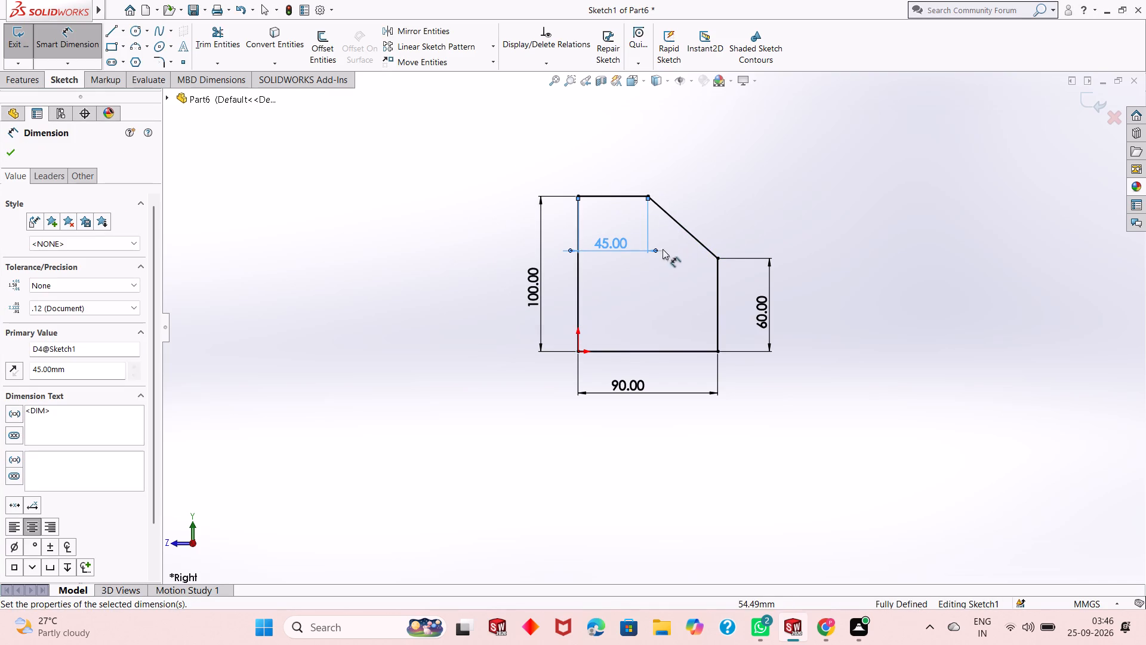
{"action": "right_click", "coordinate": [777, 213]}
{"action": "left_click", "coordinate": [809, 250]}
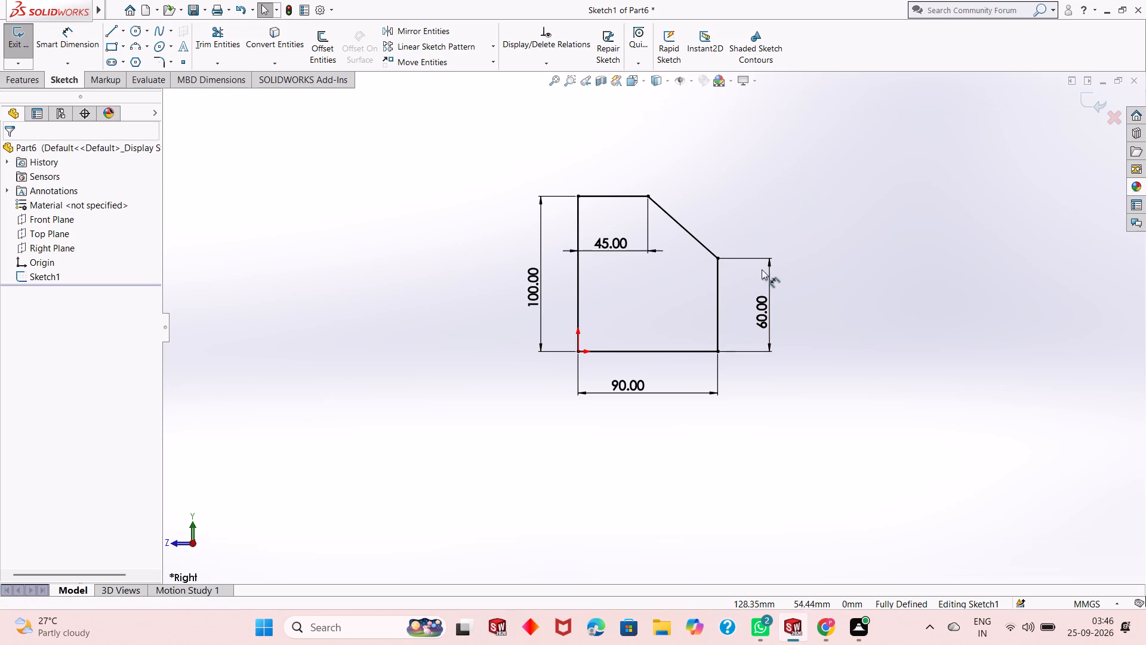
Extrude the profile as a boss with a blind depth of 75 mm in the reversed direction.
{"action": "middle_click_drag", "start_coordinate": [820, 295], "coordinate": [750, 326]}
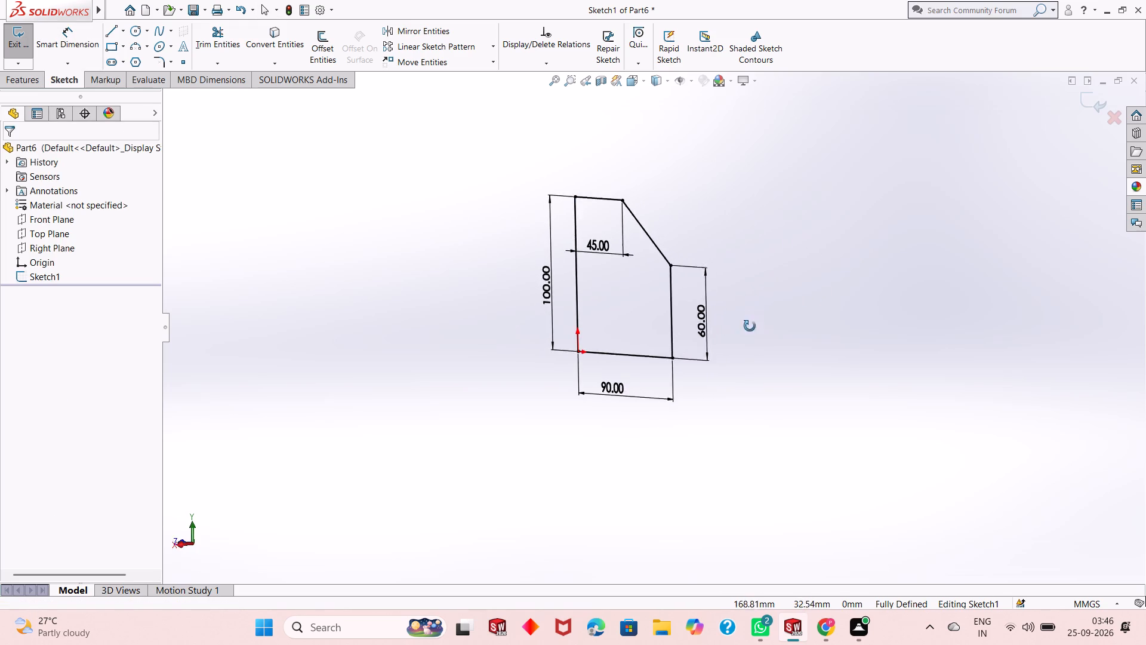
{"action": "middle_click_drag", "start_coordinate": [750, 326], "coordinate": [746, 349]}
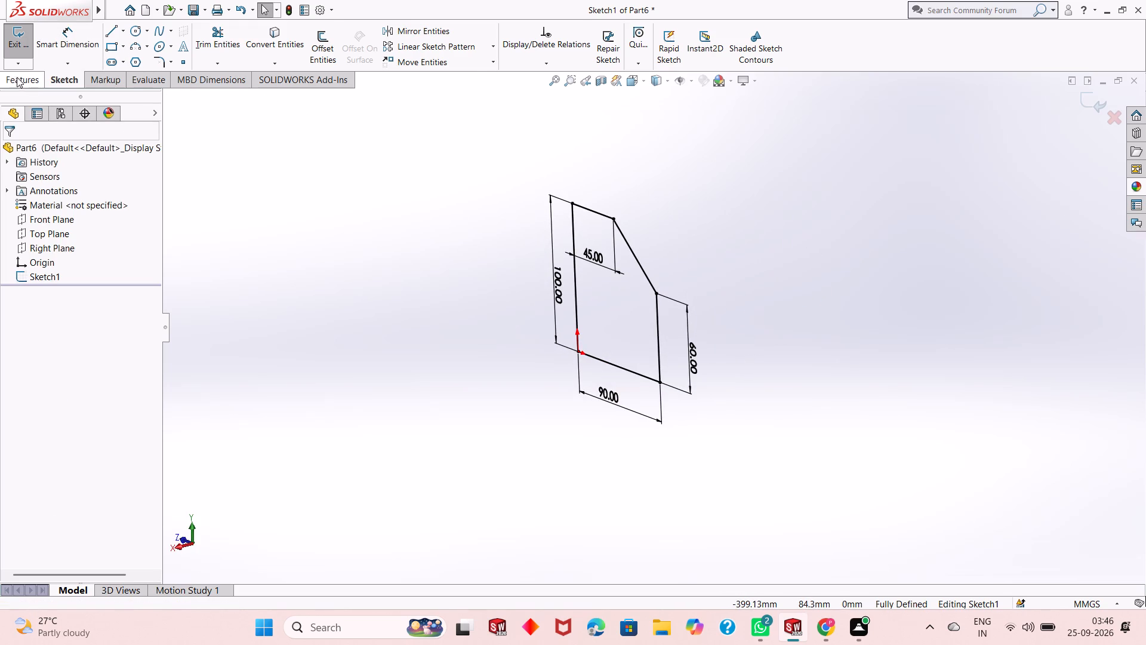
{"action": "left_click", "coordinate": [16, 78]}
{"action": "left_click", "coordinate": [18, 57]}
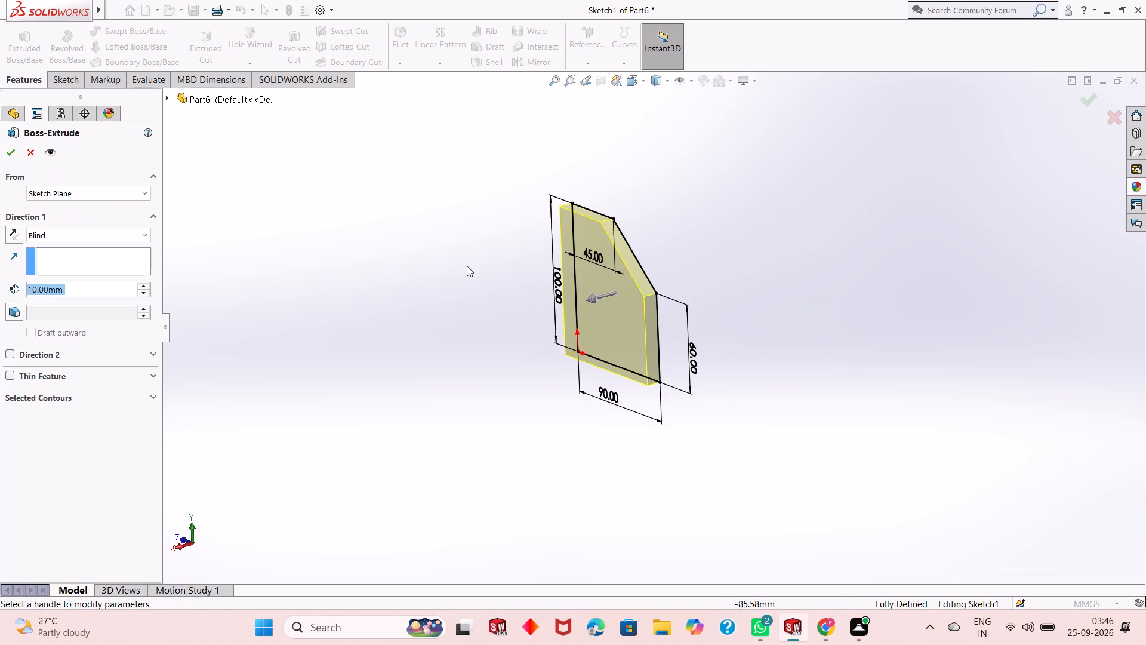
{"action": "left_click", "coordinate": [13, 236]}
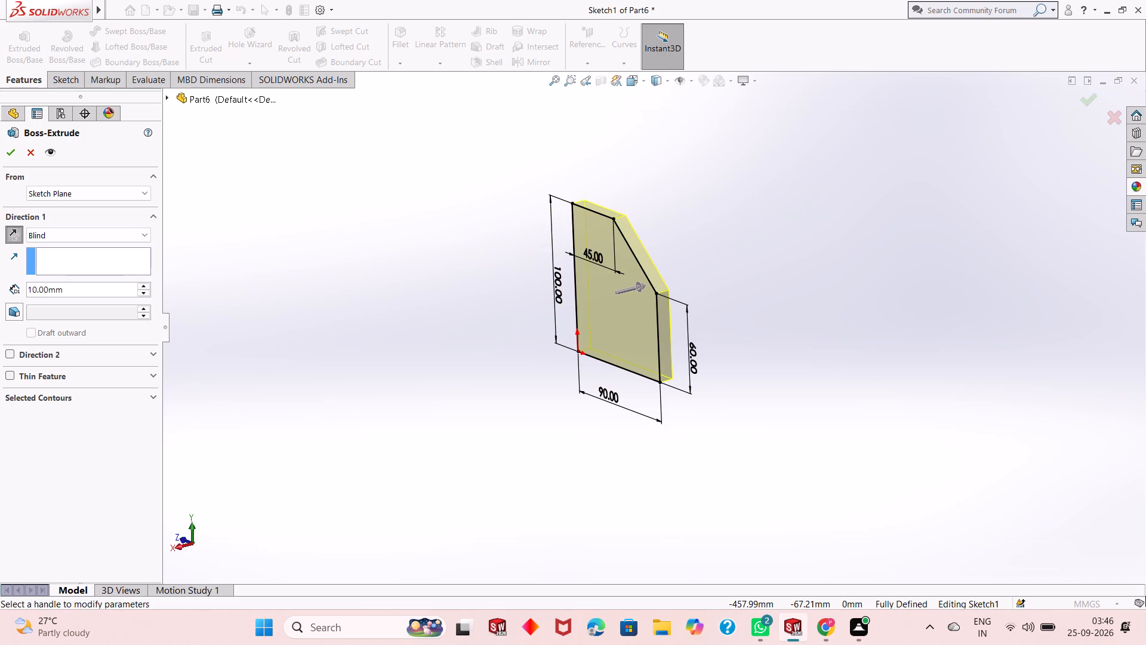
{"action": "double_click", "coordinate": [76, 288]}
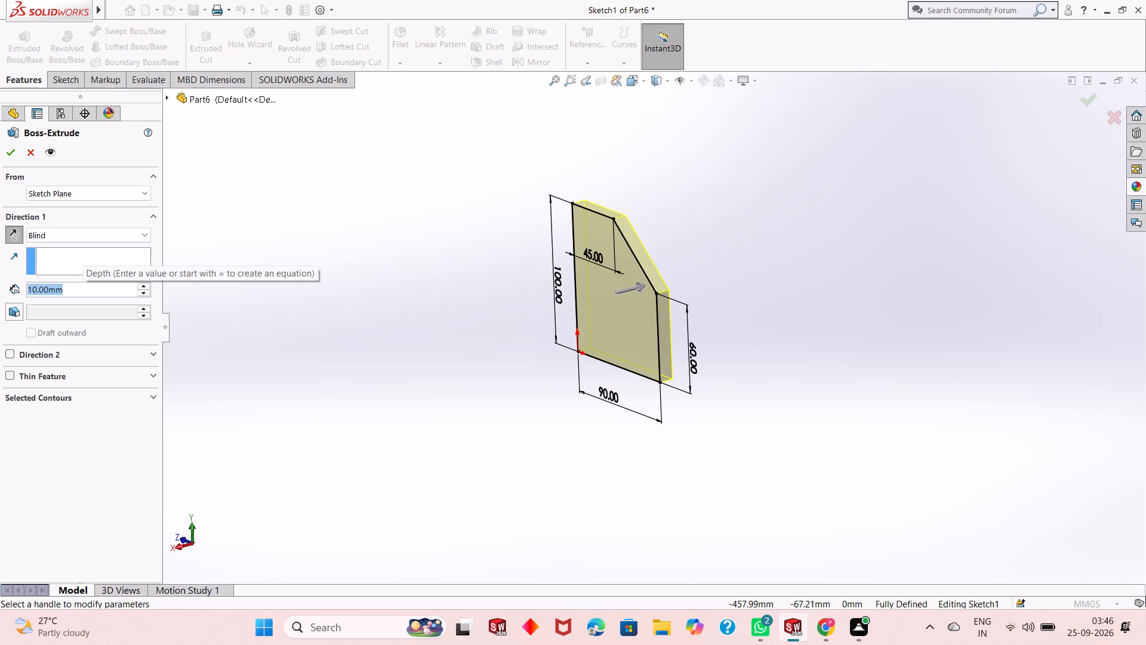
{"action": "type", "text": "75"}
{"action": "key", "text": "Return"}
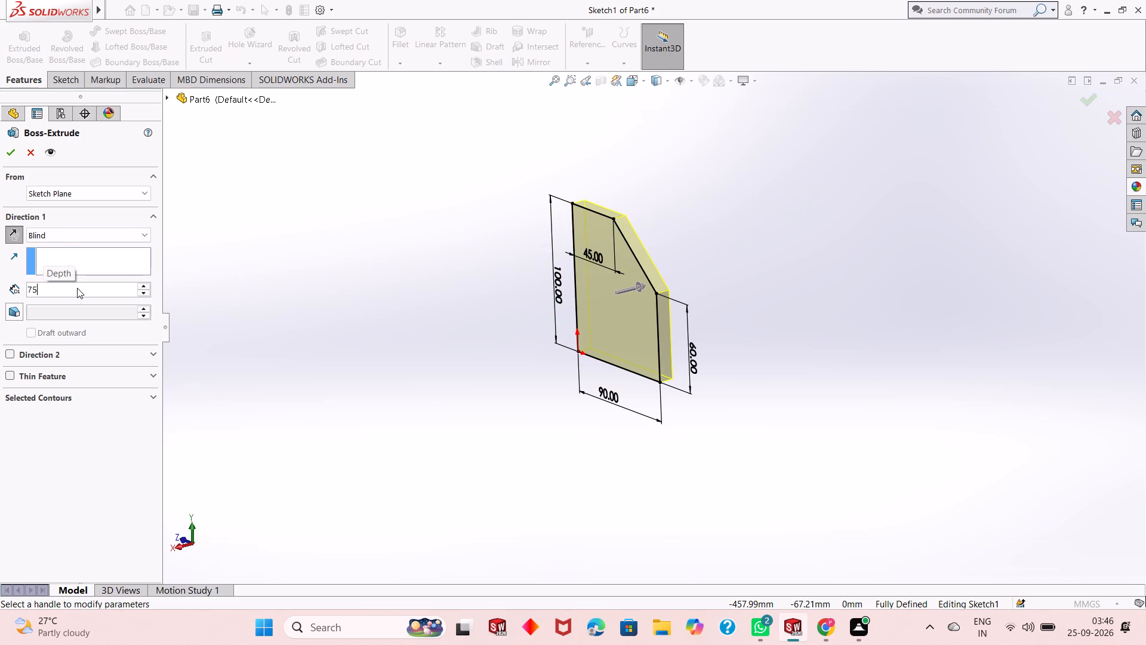
{"action": "left_click", "coordinate": [13, 152]}
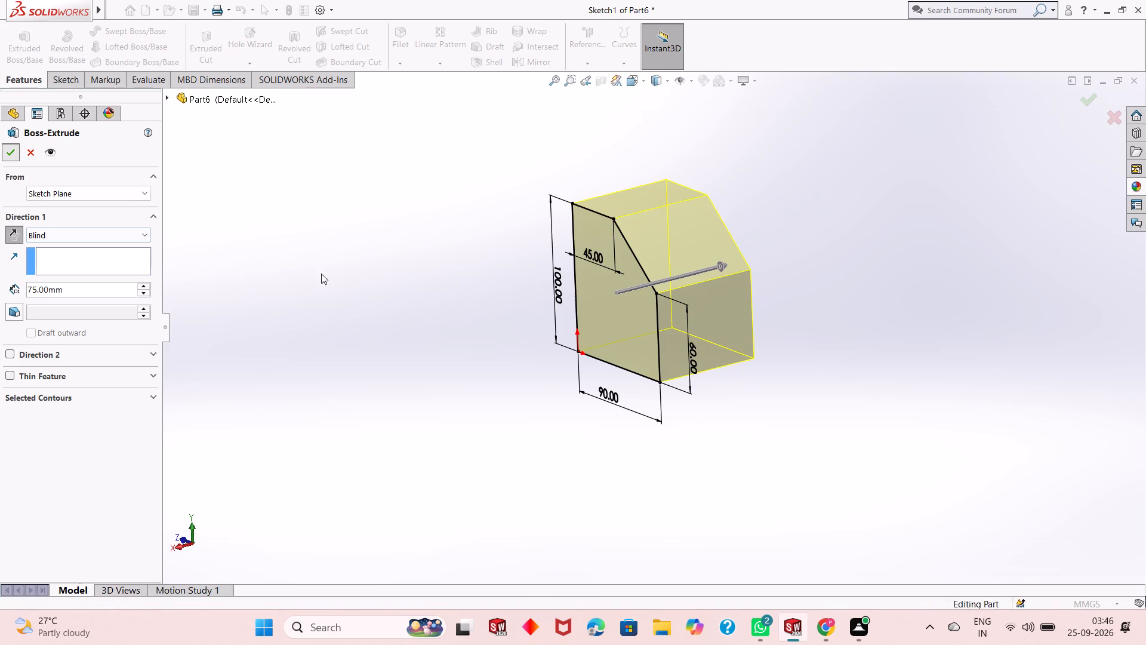
Start a sketch on the block's vertical face below the sloped face and view it face-on.
{"action": "scroll", "coordinate": [731, 285], "scroll_direction": "down", "scroll_amount": 3}
{"action": "middle_click_drag", "start_coordinate": [639, 349], "coordinate": [617, 336]}
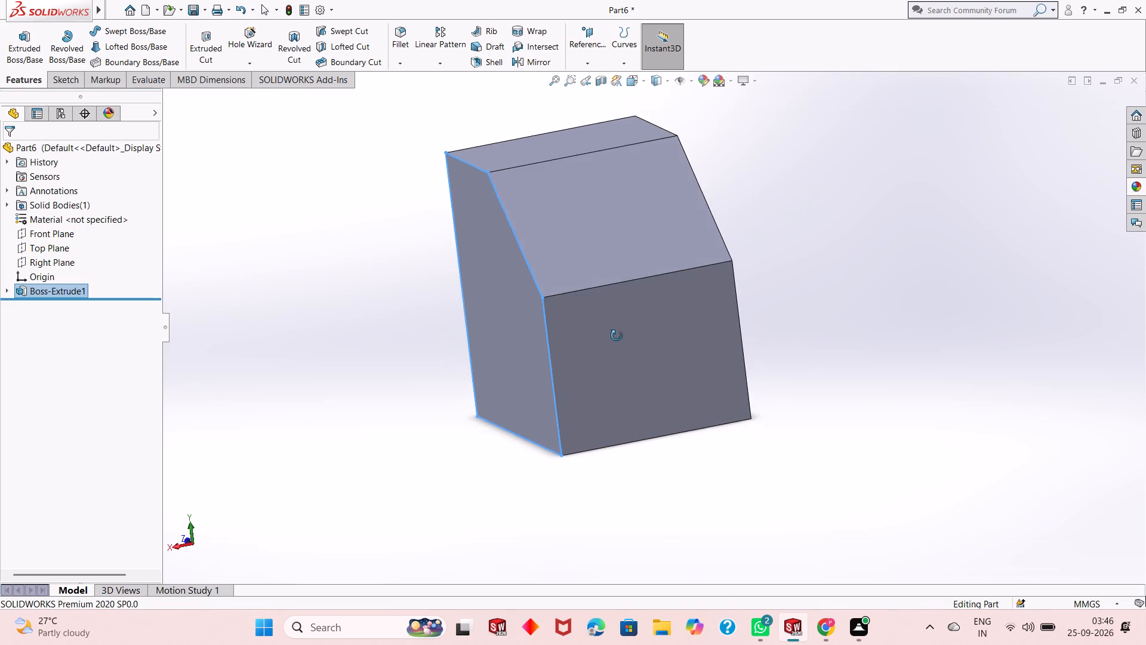
{"action": "middle_click_drag", "start_coordinate": [617, 336], "coordinate": [617, 367]}
{"action": "scroll", "coordinate": [617, 358], "scroll_direction": "up", "scroll_amount": 2}
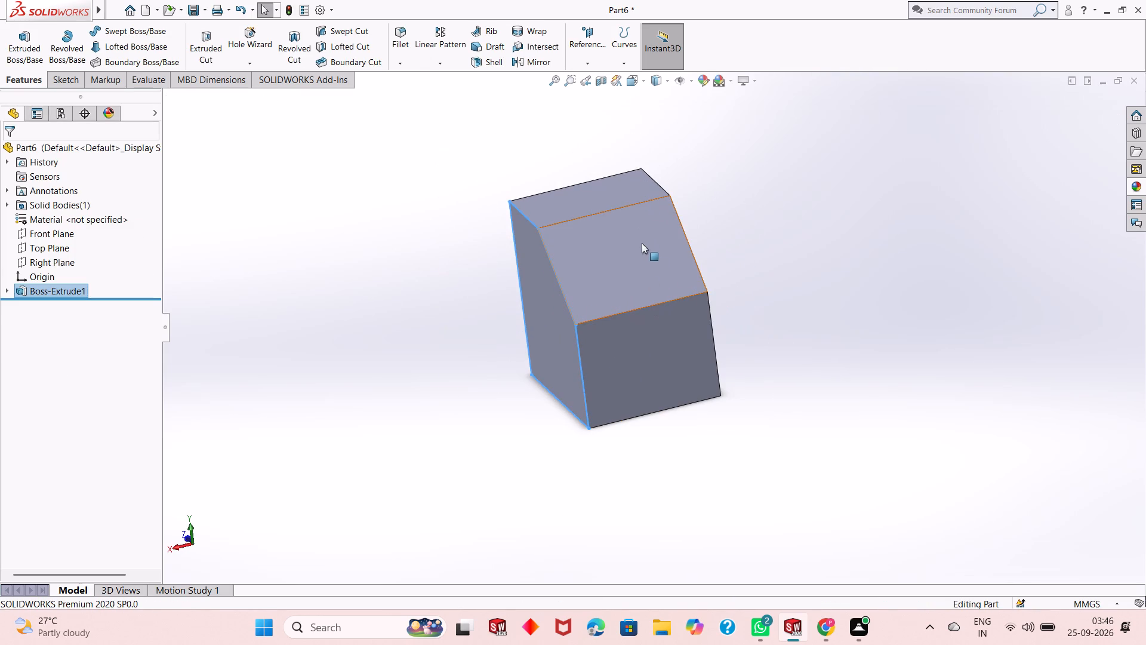
{"action": "left_click", "coordinate": [522, 396]}
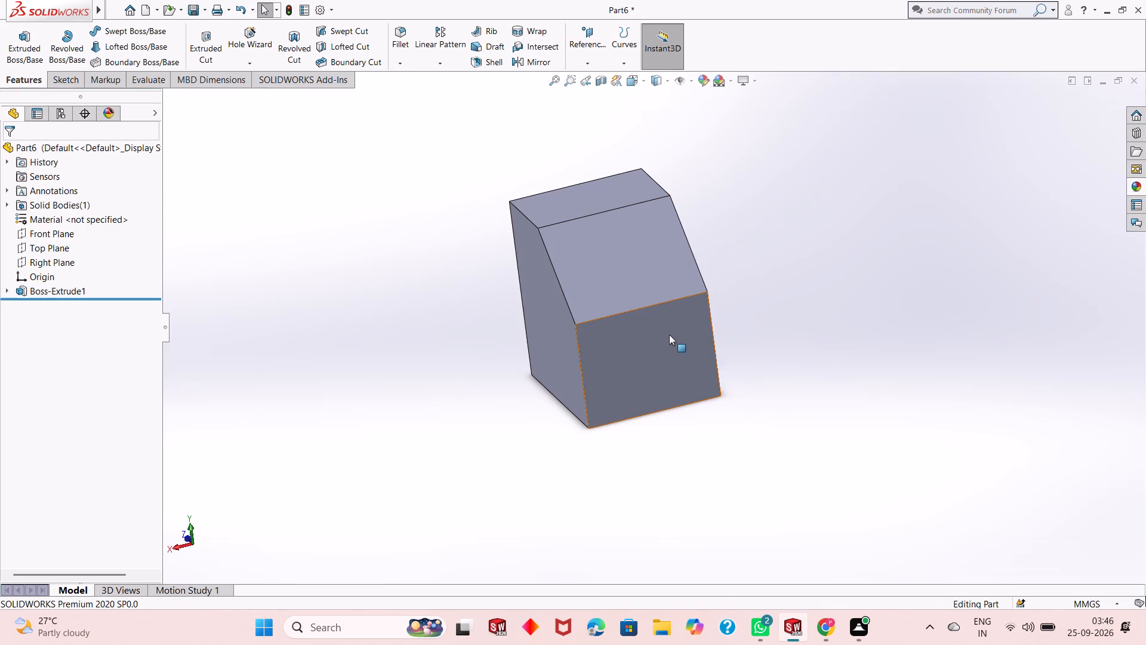
{"action": "middle_click_drag", "start_coordinate": [669, 334], "coordinate": [680, 334]}
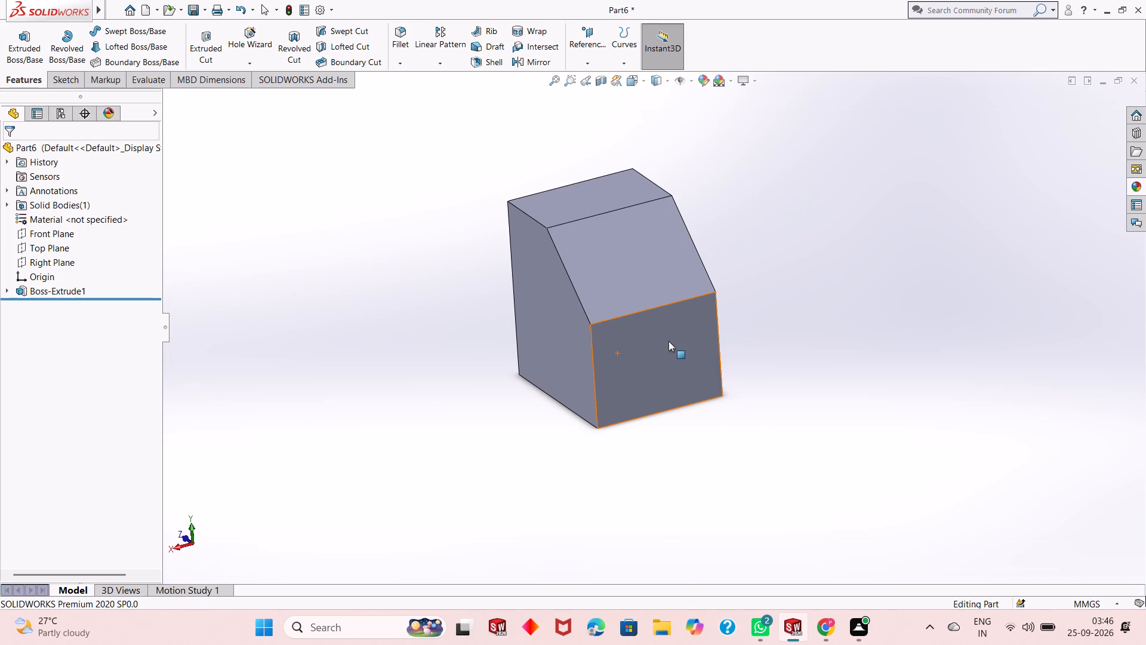
{"action": "left_click", "coordinate": [668, 341]}
{"action": "left_click", "coordinate": [724, 309]}
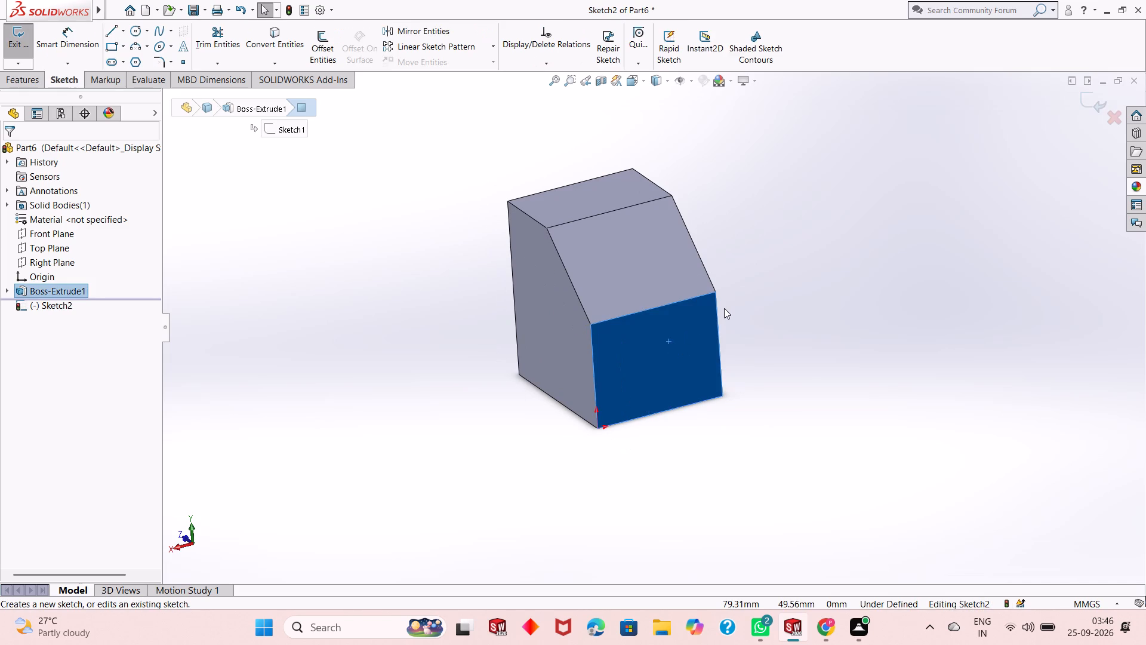
{"action": "key", "text": "ctrl+8"}
{"action": "key", "text": "Escape"}
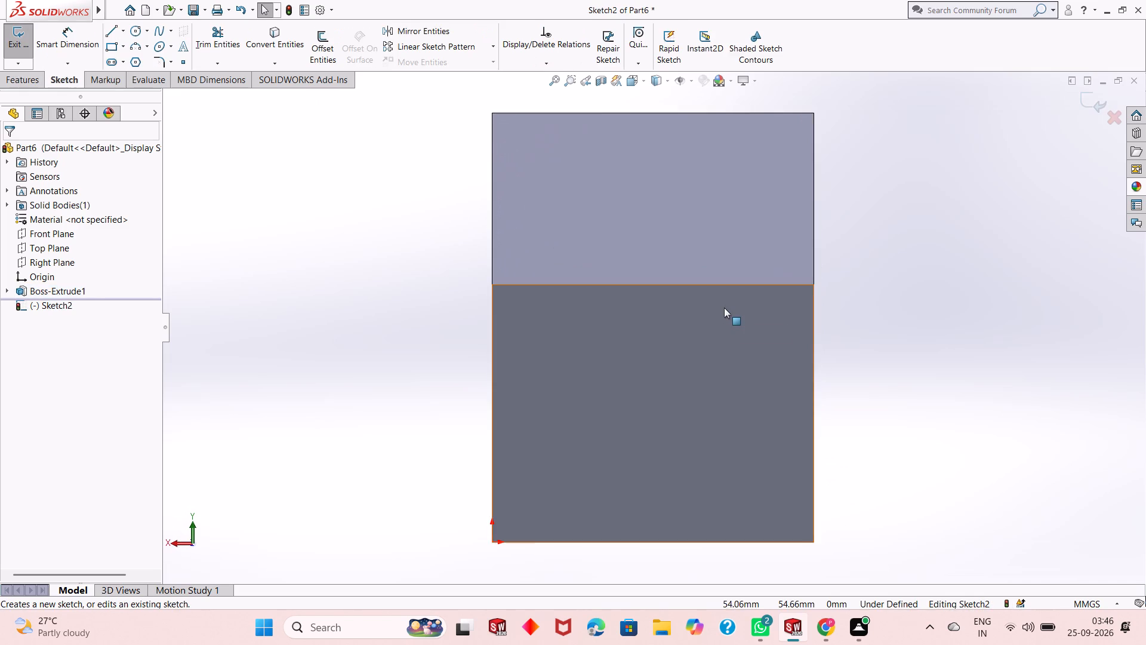
Sketch a corner rectangle about 42 mm wide and 44 mm tall, standing on the face's bottom edge.
{"action": "scroll", "coordinate": [571, 511], "scroll_direction": "up", "scroll_amount": 1}
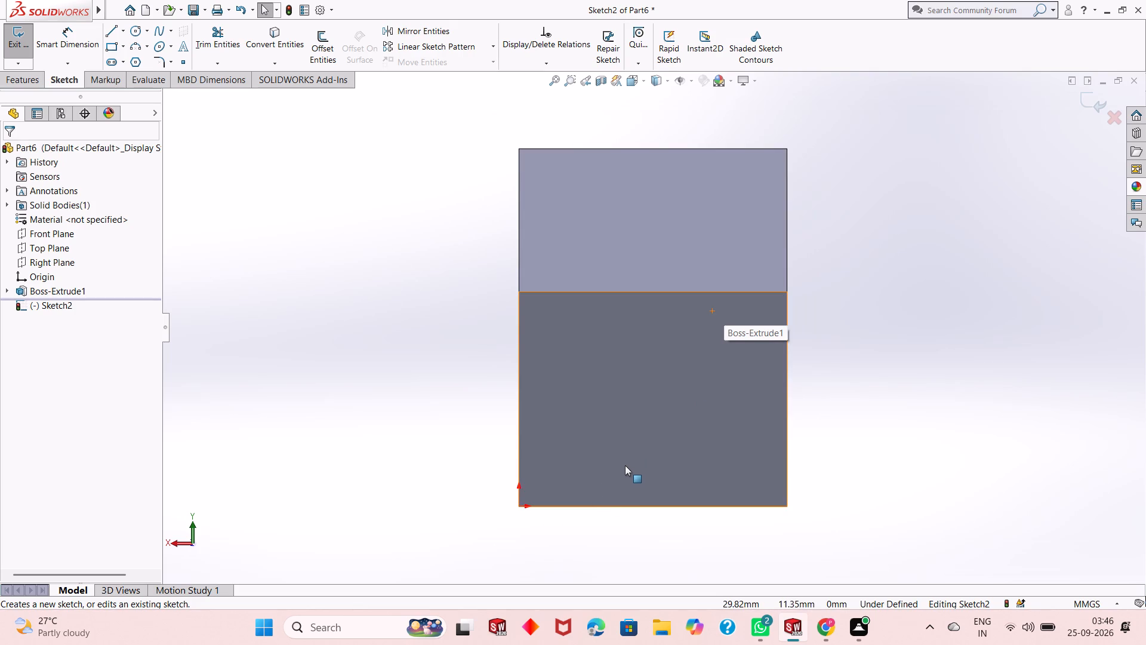
{"action": "scroll", "coordinate": [683, 464], "scroll_direction": "up", "scroll_amount": 1}
{"action": "scroll", "coordinate": [797, 446], "scroll_direction": "down", "scroll_amount": 1}
{"action": "scroll", "coordinate": [702, 437], "scroll_direction": "up", "scroll_amount": 1}
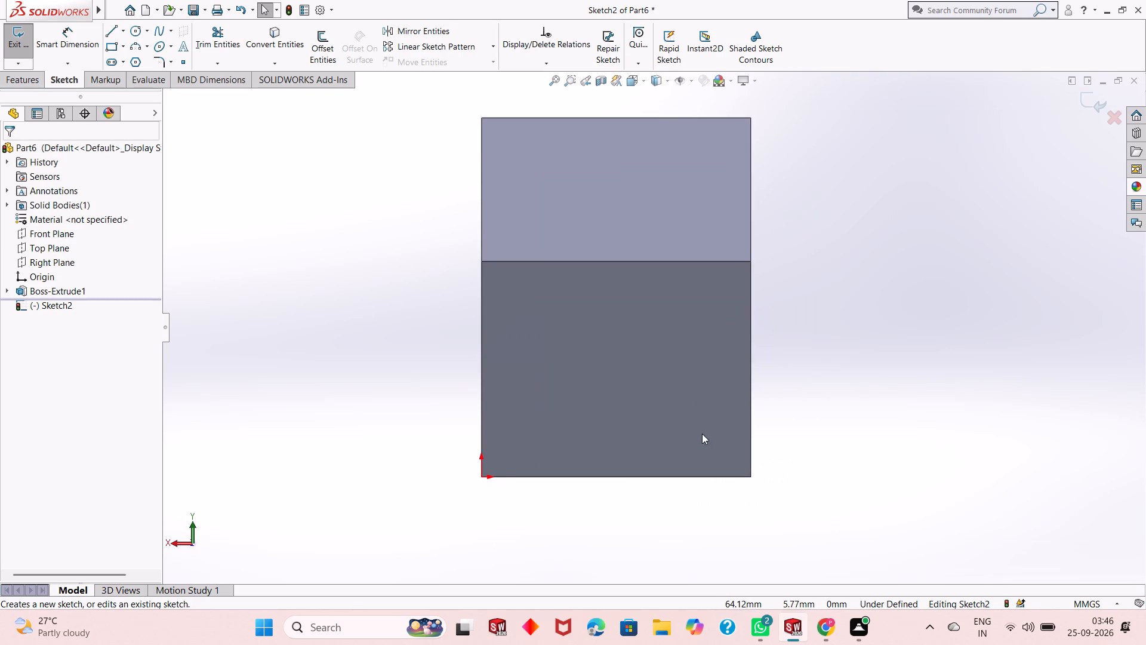
{"action": "left_click", "coordinate": [112, 50]}
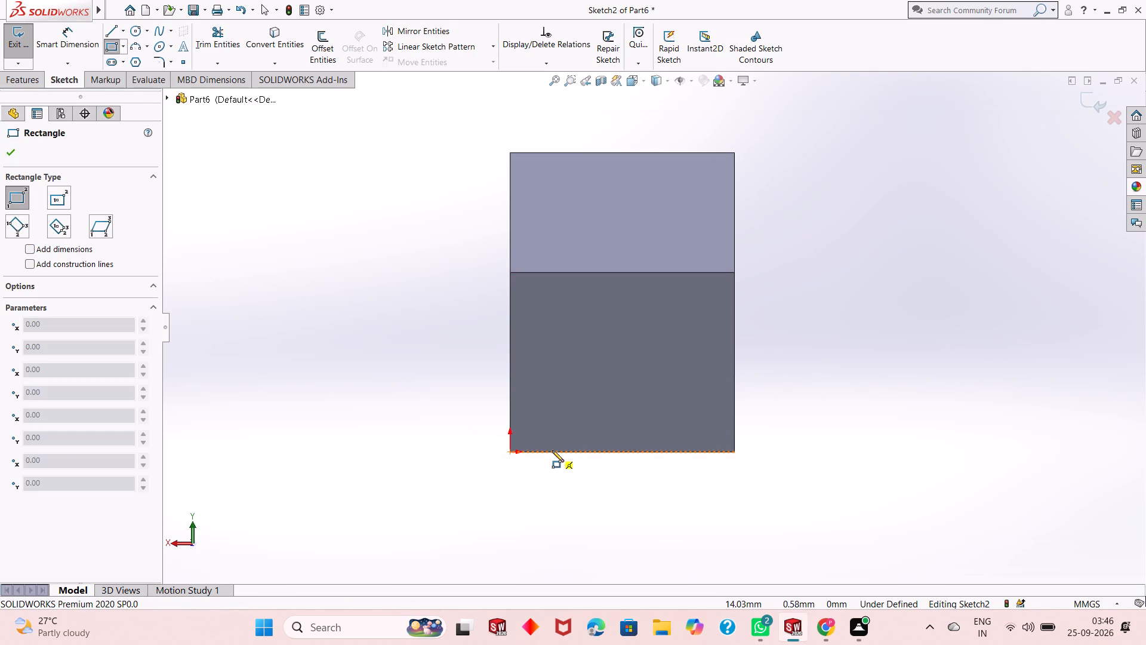
{"action": "left_click", "coordinate": [552, 451]}
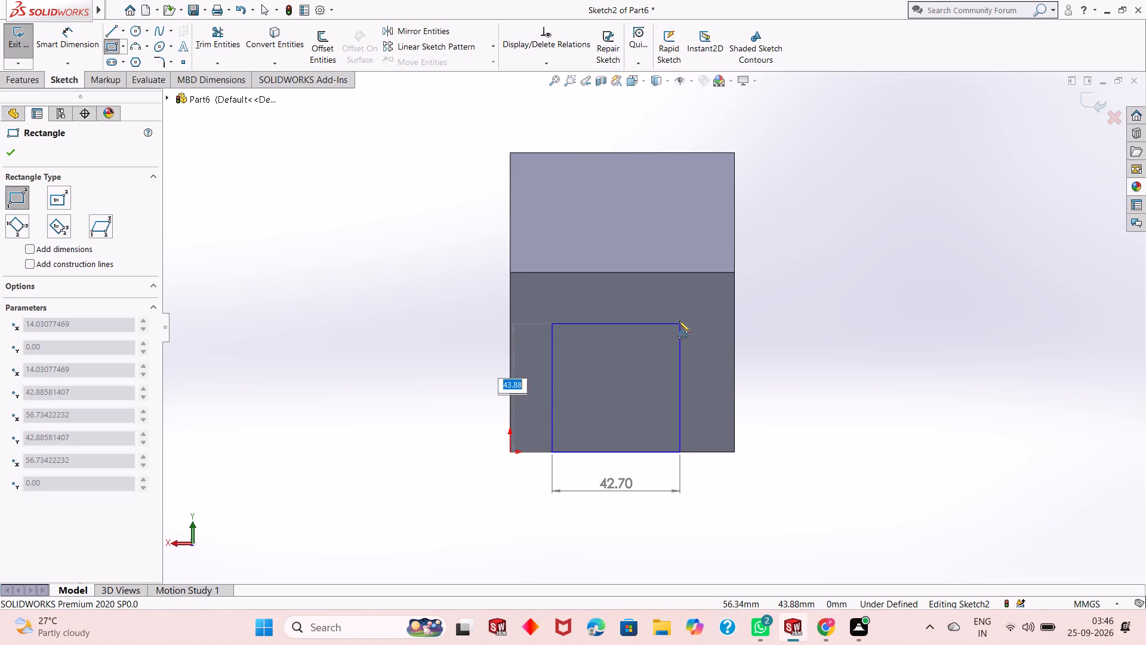
{"action": "left_click", "coordinate": [679, 321]}
{"action": "right_click", "coordinate": [789, 278]}
{"action": "left_click", "coordinate": [802, 286]}
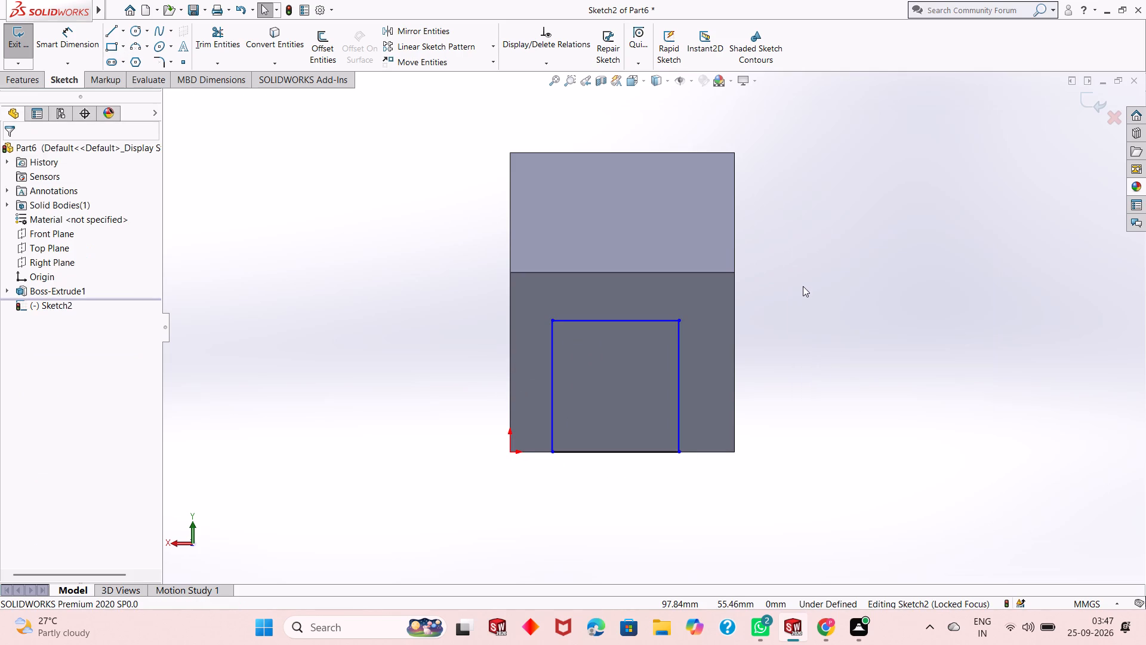
Dimension the rectangle's two bottom corners 20 mm from the origin and the face's opposite bottom corner respectively.
{"action": "left_click", "coordinate": [73, 32]}
{"action": "scroll", "coordinate": [596, 472], "scroll_direction": "down", "scroll_amount": 4}
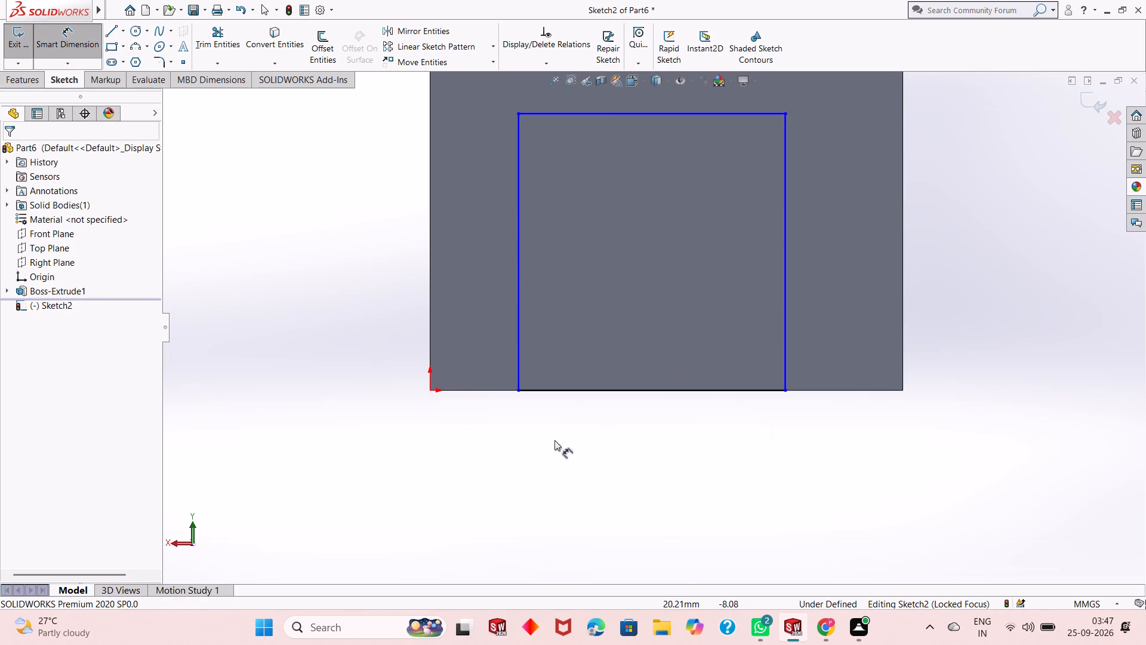
{"action": "left_click", "coordinate": [429, 392]}
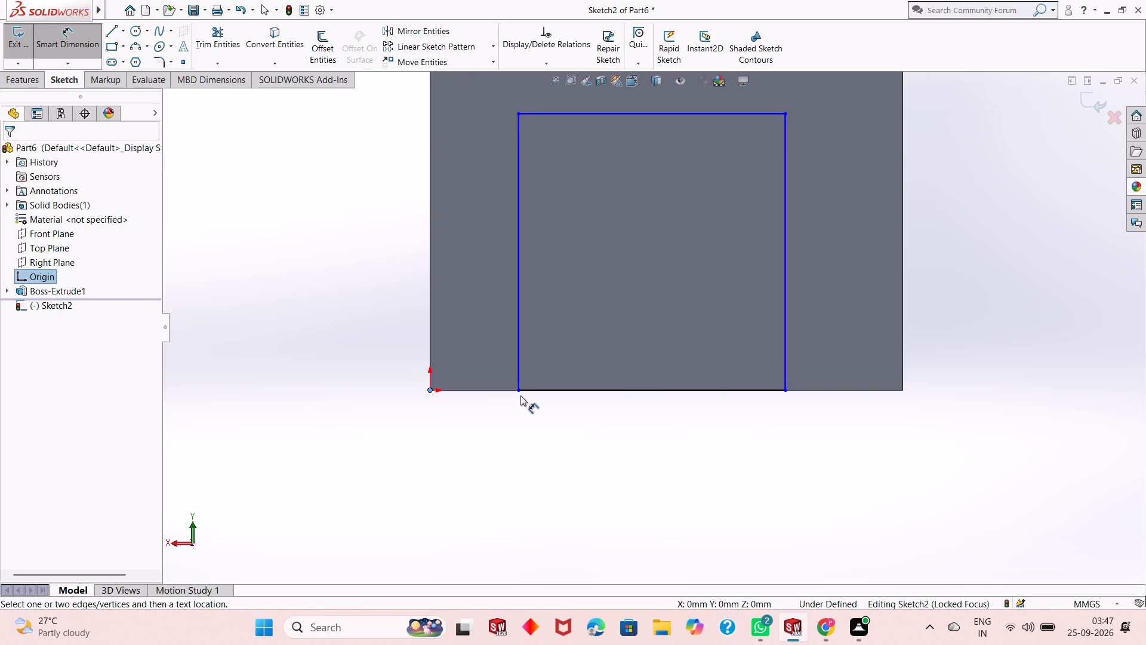
{"action": "left_click", "coordinate": [519, 392]}
{"action": "left_click", "coordinate": [483, 457]}
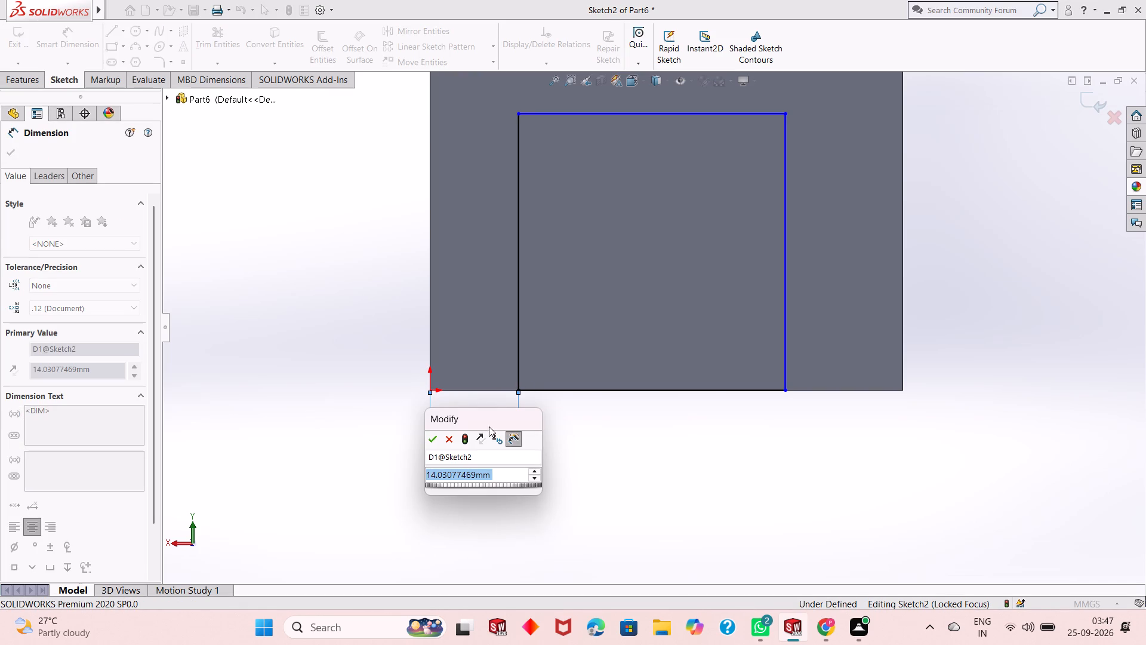
{"action": "type", "text": "20"}
{"action": "key", "text": "Return"}
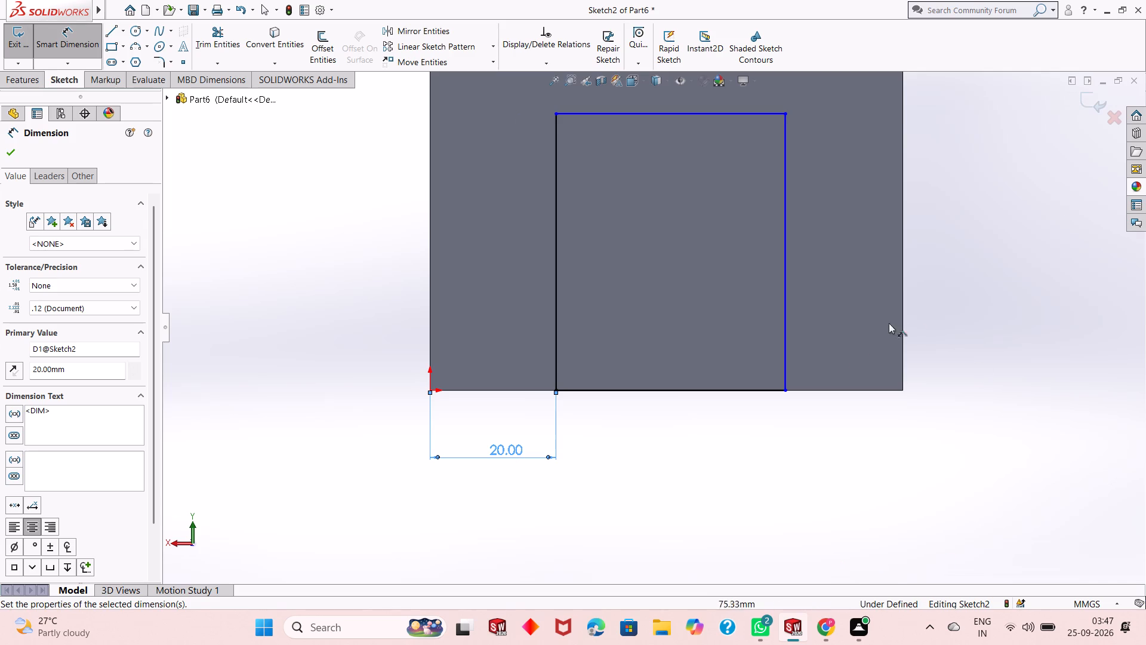
{"action": "left_click", "coordinate": [785, 392]}
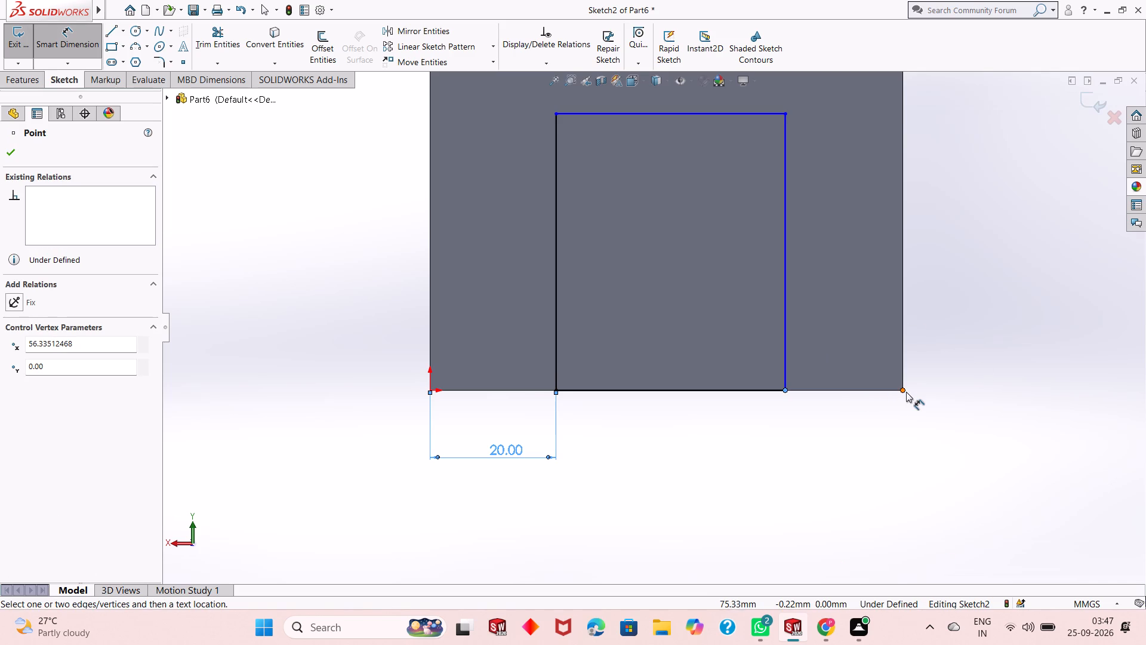
{"action": "left_click", "coordinate": [902, 390]}
{"action": "left_click", "coordinate": [880, 444]}
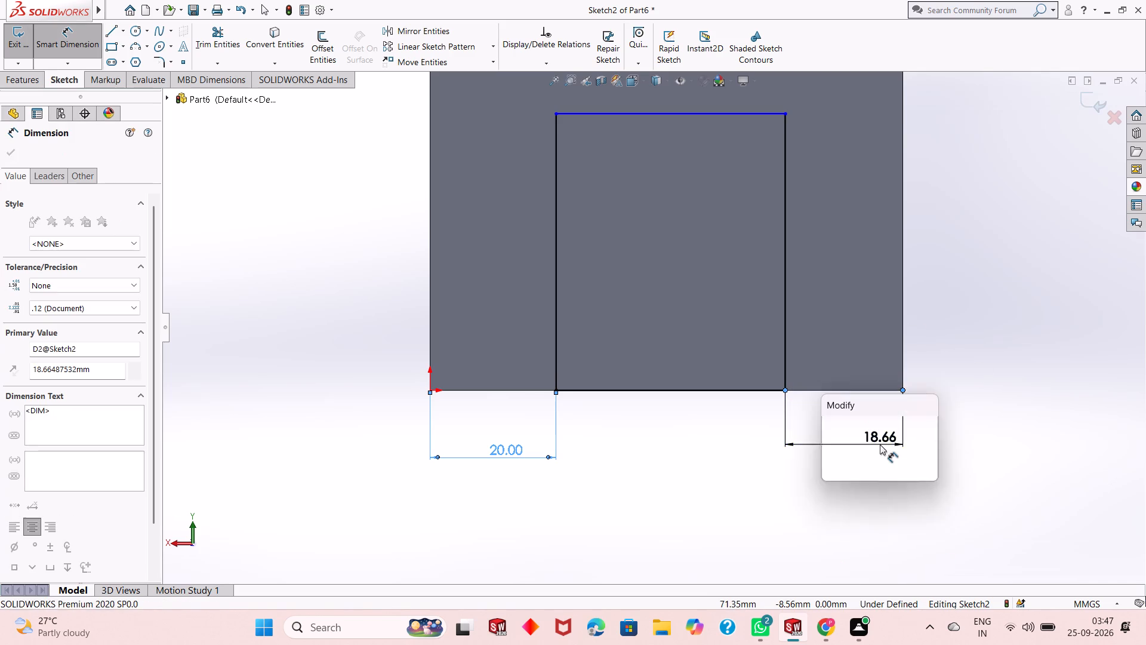
{"action": "type", "text": "20"}
{"action": "key", "text": "Return"}
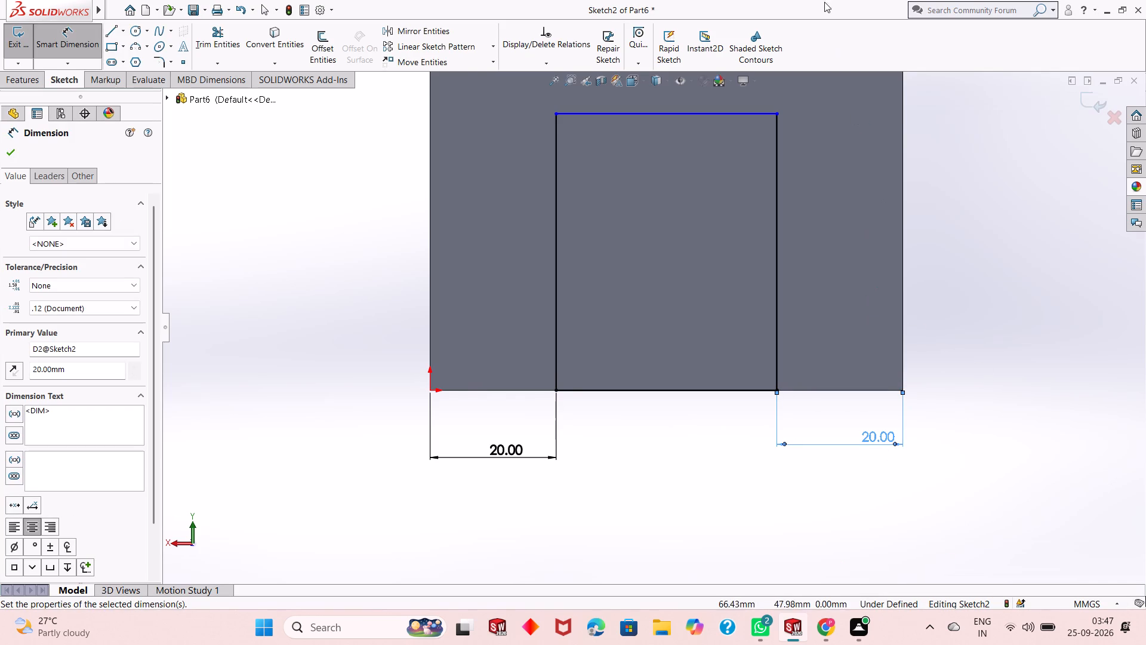
Dimension the rectangle's top edge 20 mm below the upper edge of the block's vertical face.
{"action": "scroll", "coordinate": [741, 222], "scroll_direction": "up", "scroll_amount": 2}
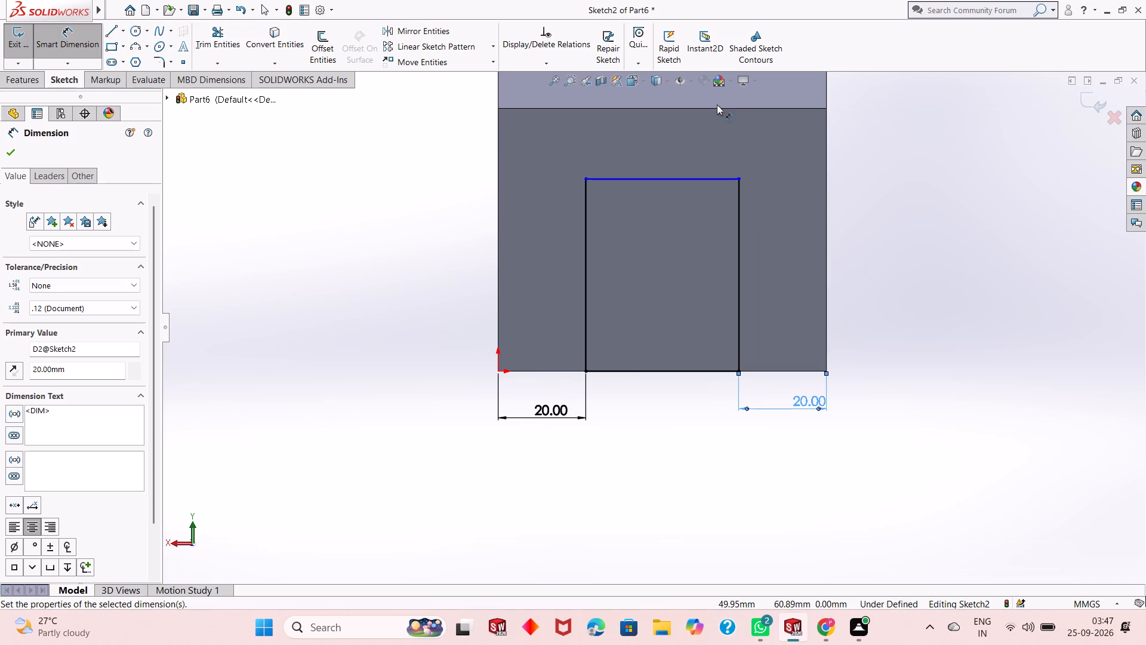
{"action": "left_click", "coordinate": [716, 109]}
{"action": "left_click", "coordinate": [710, 178]}
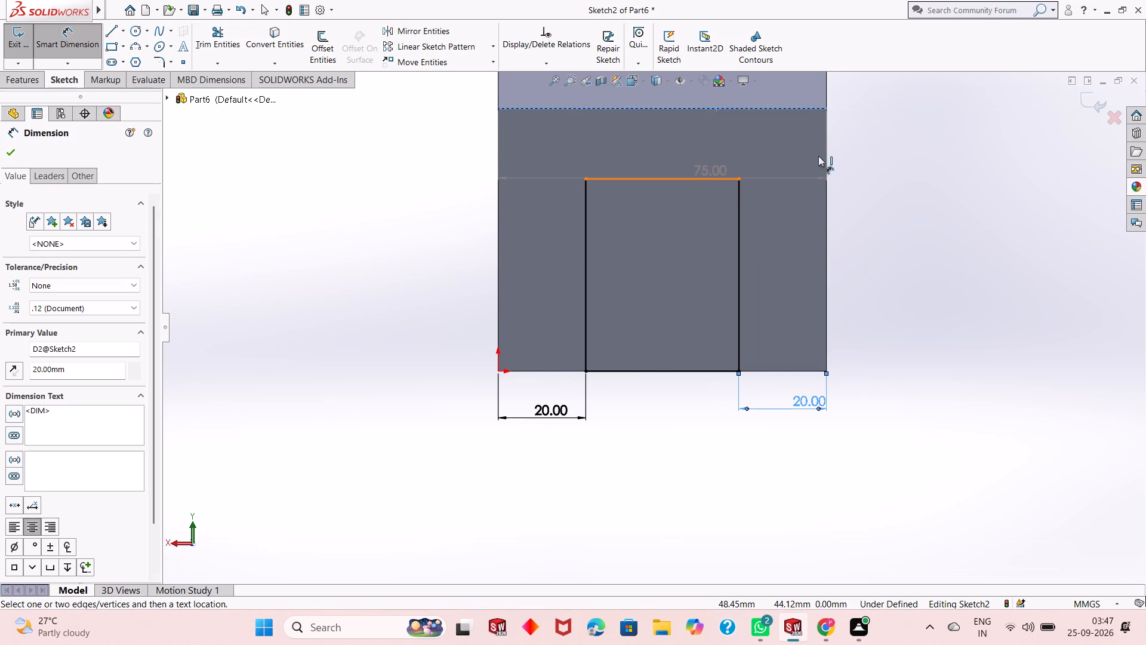
{"action": "left_click", "coordinate": [867, 152]}
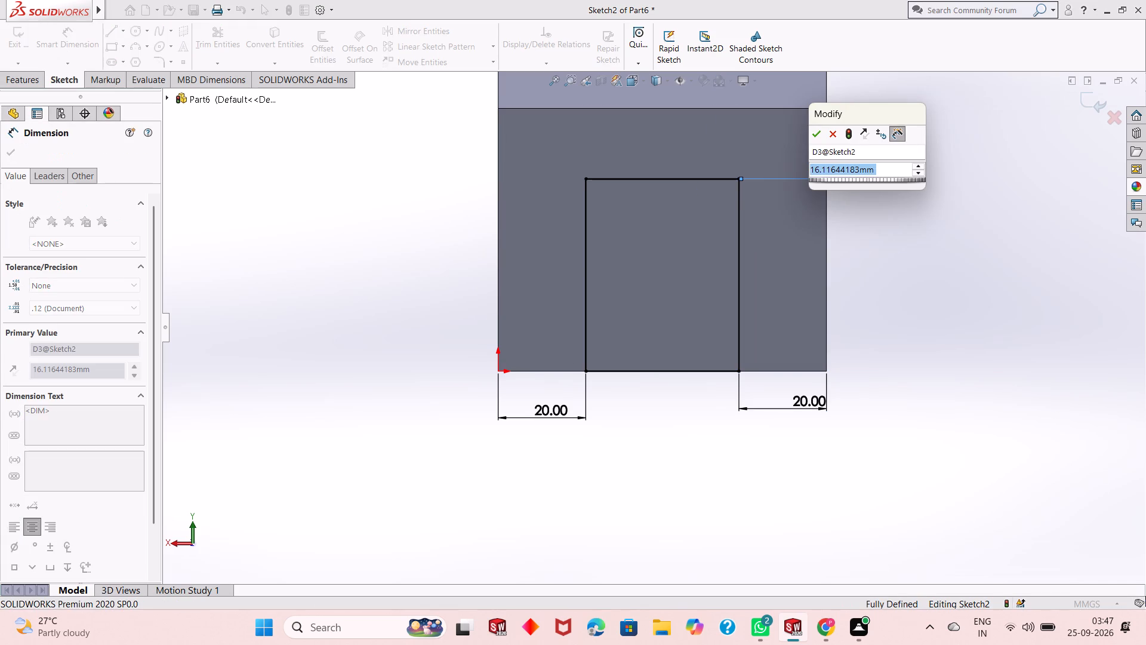
{"action": "type", "text": "20"}
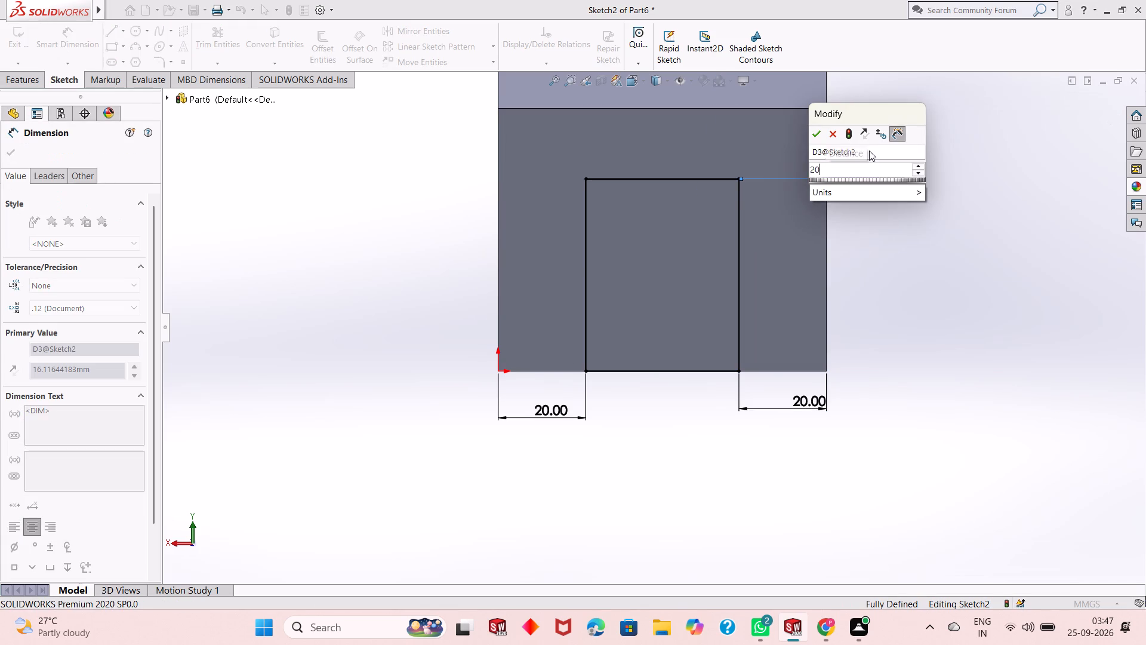
{"action": "key", "text": "Return"}
{"action": "right_click", "coordinate": [880, 226]}
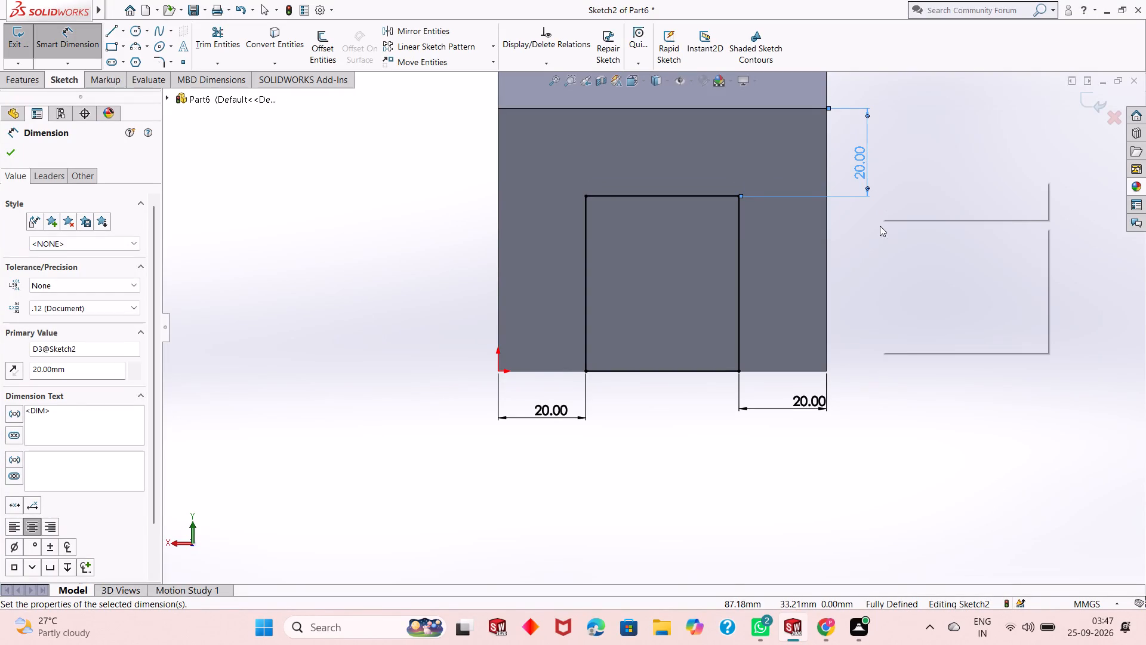
{"action": "left_click", "coordinate": [916, 262]}
Cut-extrude the rectangle through the block with the Through All end condition.
{"action": "scroll", "coordinate": [787, 268], "scroll_direction": "up", "scroll_amount": 1}
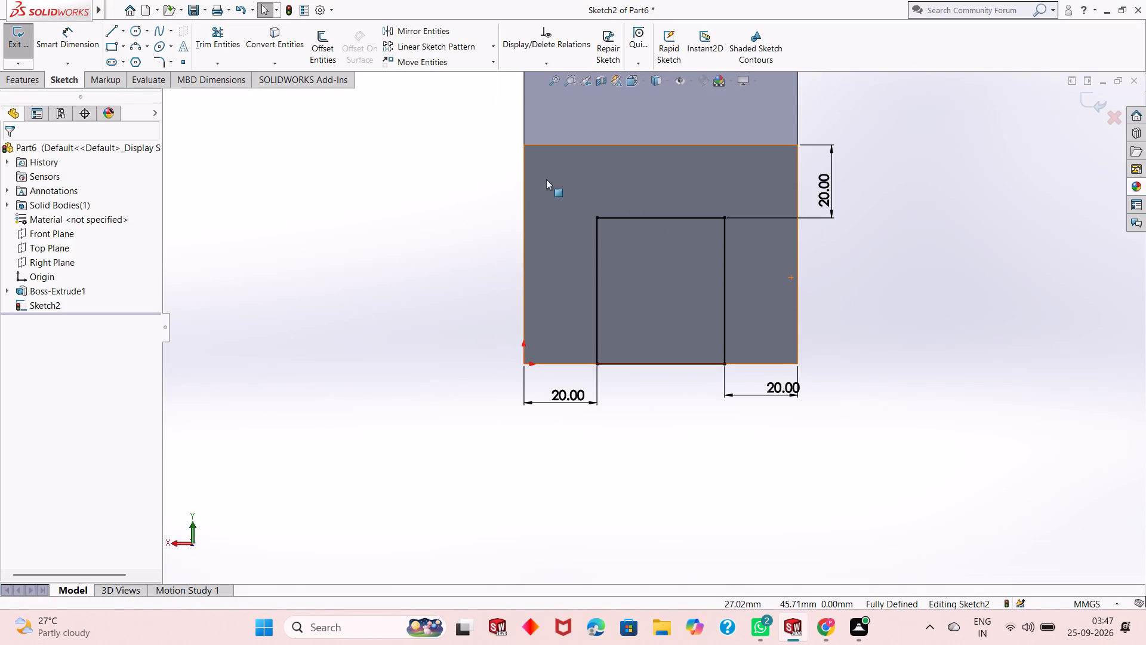
{"action": "middle_click_drag", "start_coordinate": [677, 281], "coordinate": [730, 288]}
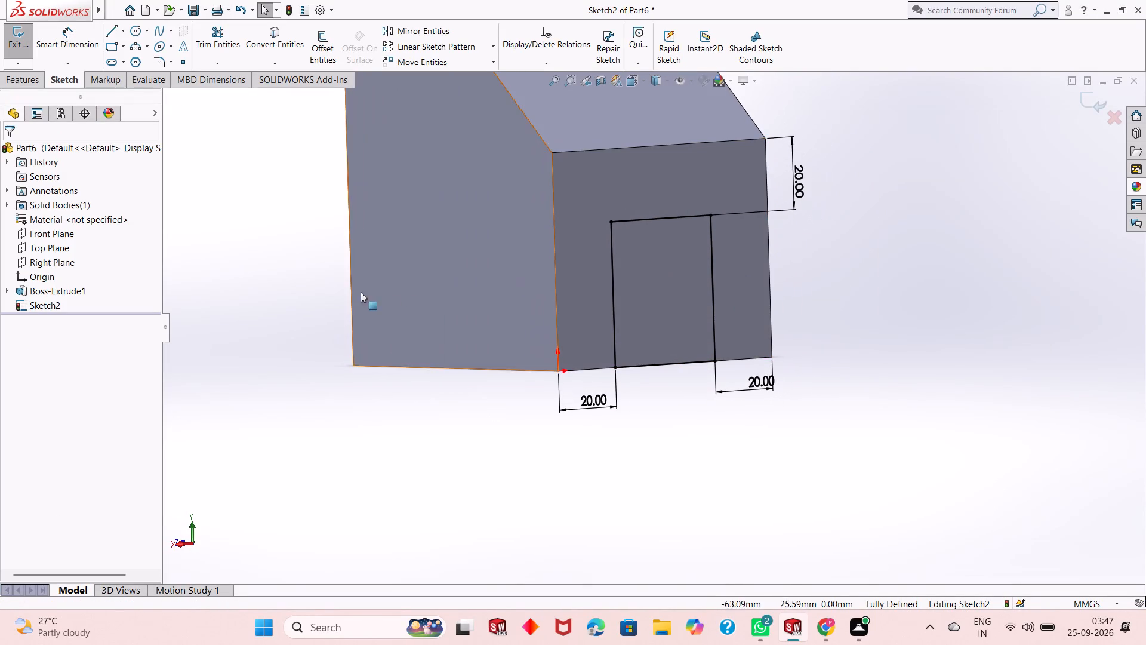
{"action": "left_click", "coordinate": [30, 79]}
{"action": "left_click", "coordinate": [193, 45]}
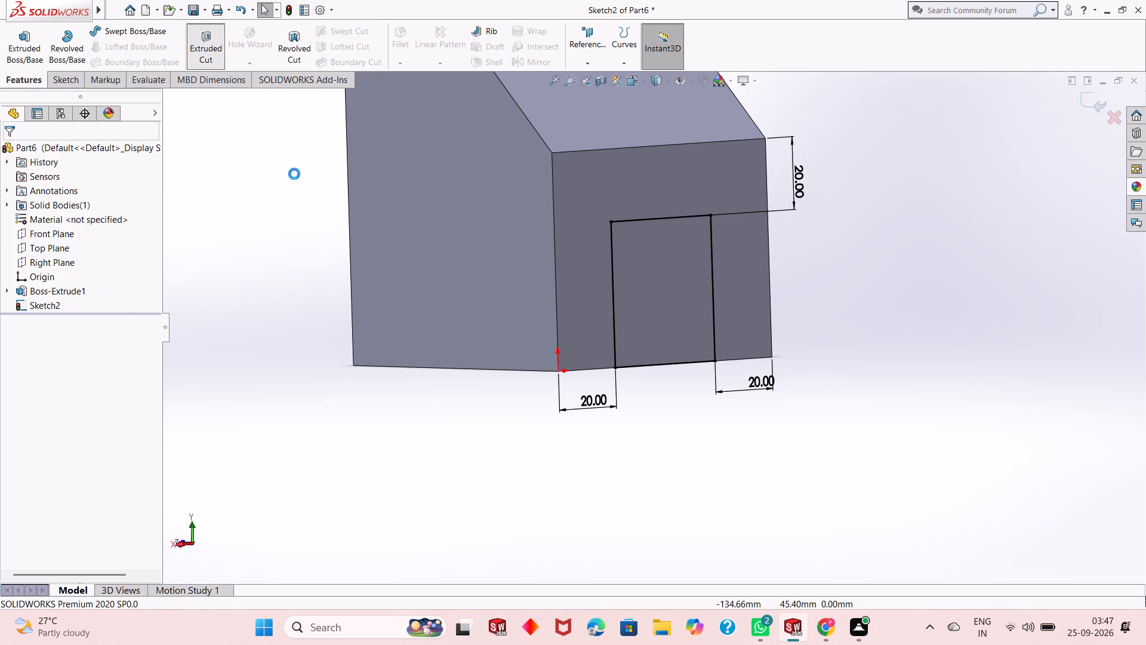
{"action": "left_click", "coordinate": [109, 235]}
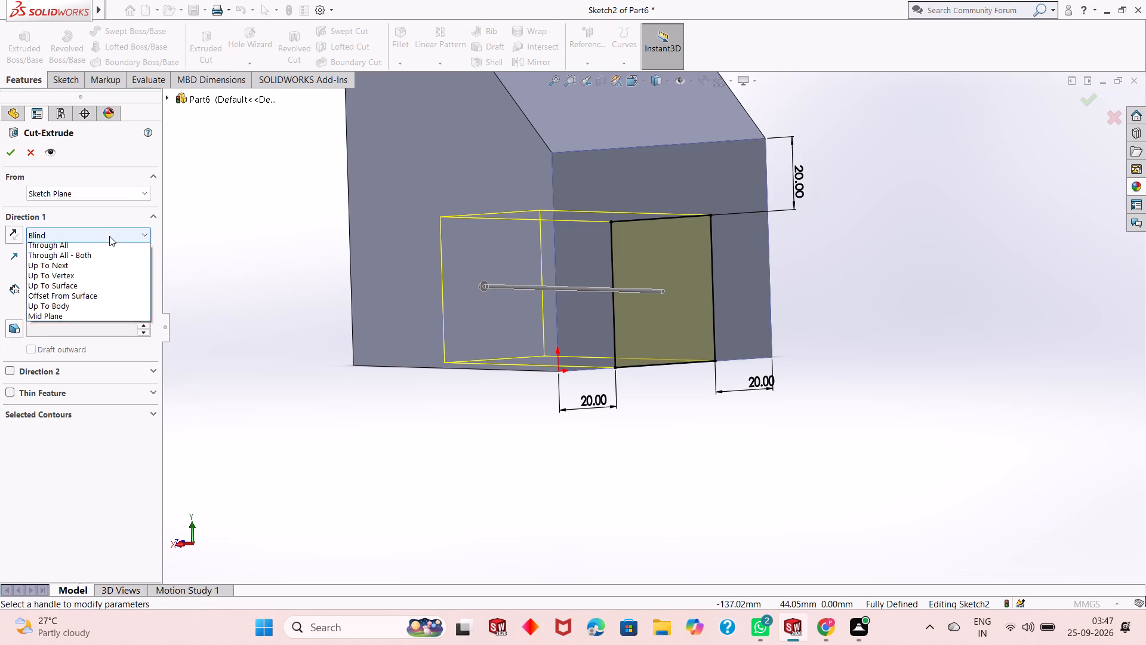
{"action": "left_click", "coordinate": [109, 254]}
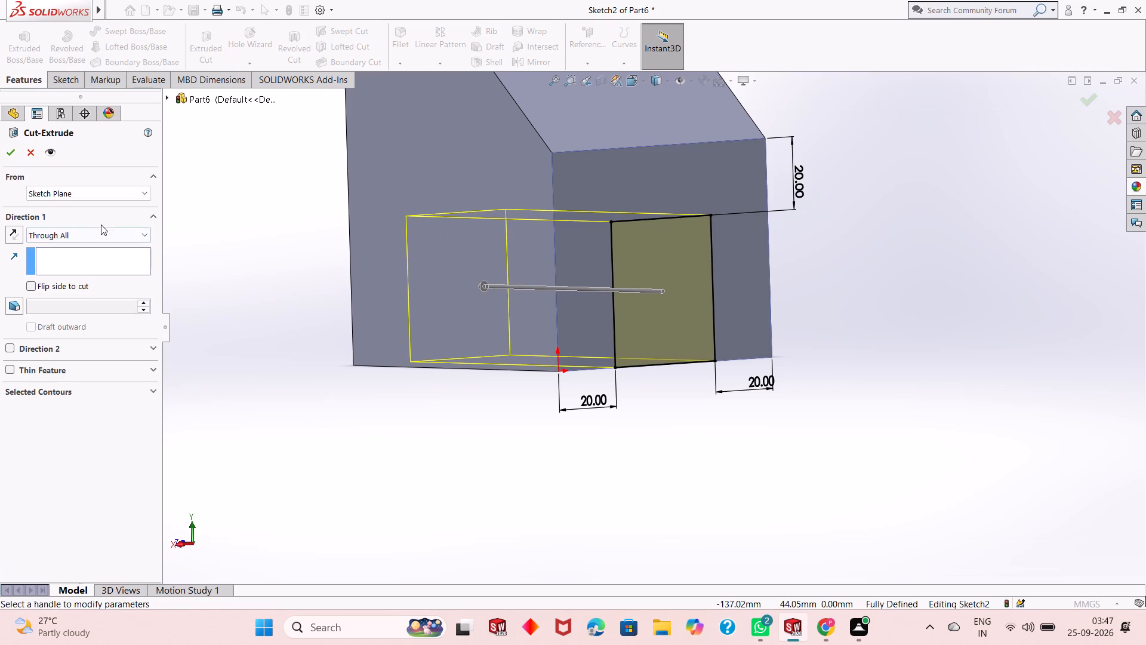
{"action": "left_click", "coordinate": [7, 153]}
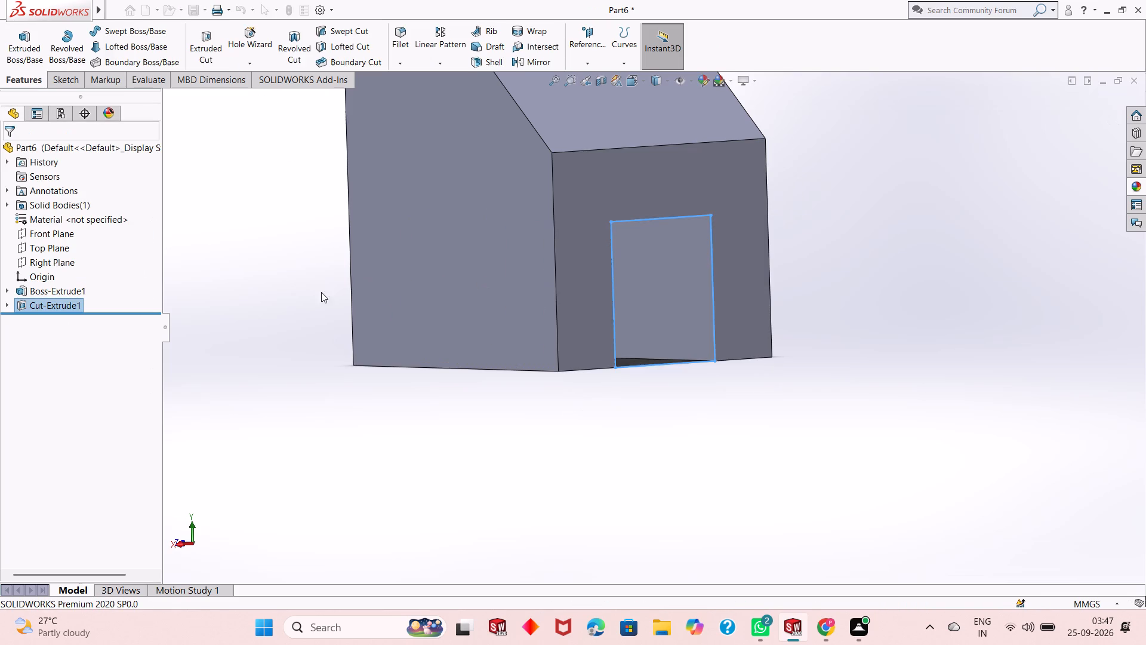
{"action": "left_click", "coordinate": [299, 280]}
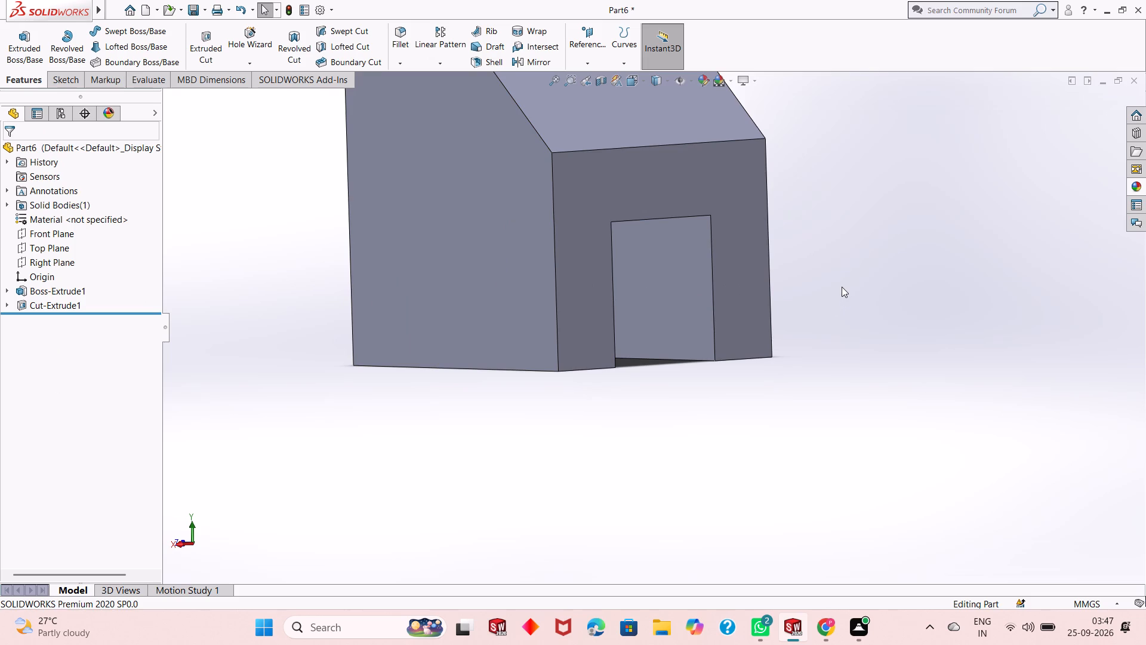
Start a sketch on the block's flat top face and view it face-on.
{"action": "scroll", "coordinate": [733, 404], "scroll_direction": "up", "scroll_amount": 2}
{"action": "scroll", "coordinate": [645, 204], "scroll_direction": "down", "scroll_amount": 3}
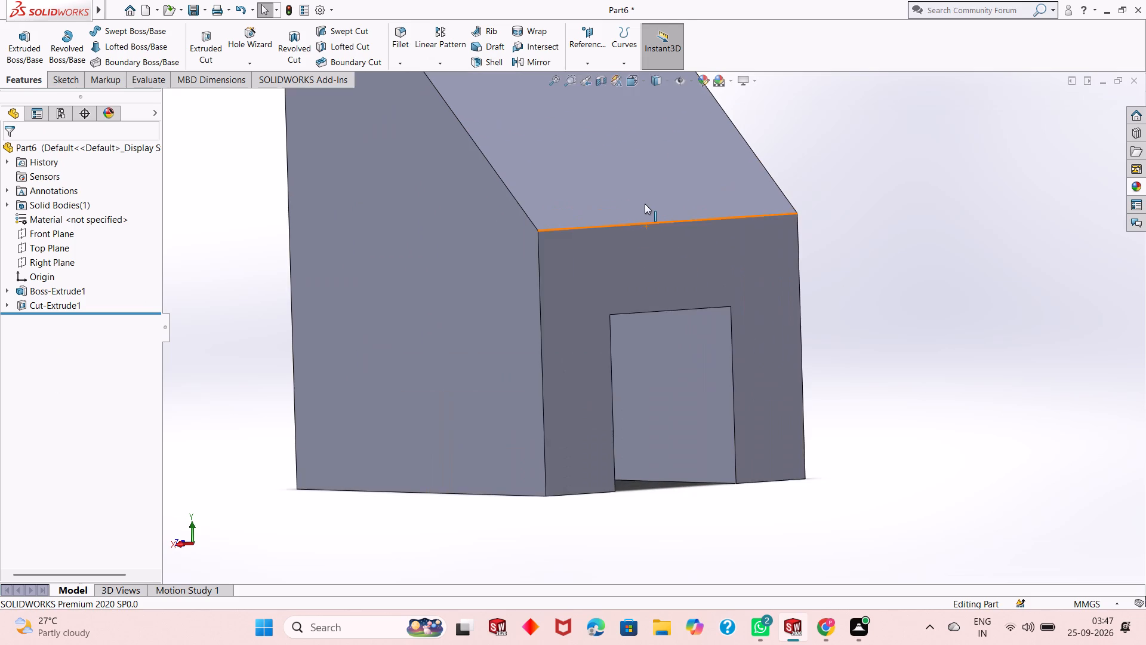
{"action": "scroll", "coordinate": [645, 204], "scroll_direction": "up", "scroll_amount": 2}
{"action": "scroll", "coordinate": [654, 193], "scroll_direction": "down", "scroll_amount": 3}
{"action": "scroll", "coordinate": [649, 300], "scroll_direction": "up", "scroll_amount": 2}
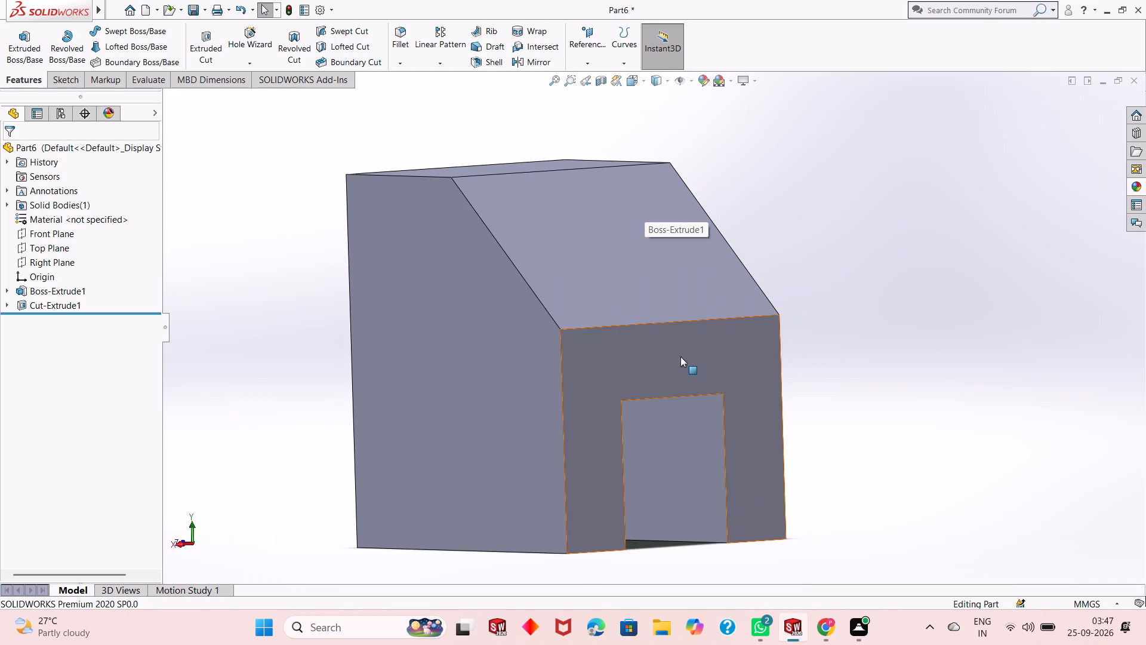
{"action": "middle_click_drag", "start_coordinate": [808, 238], "coordinate": [807, 266]}
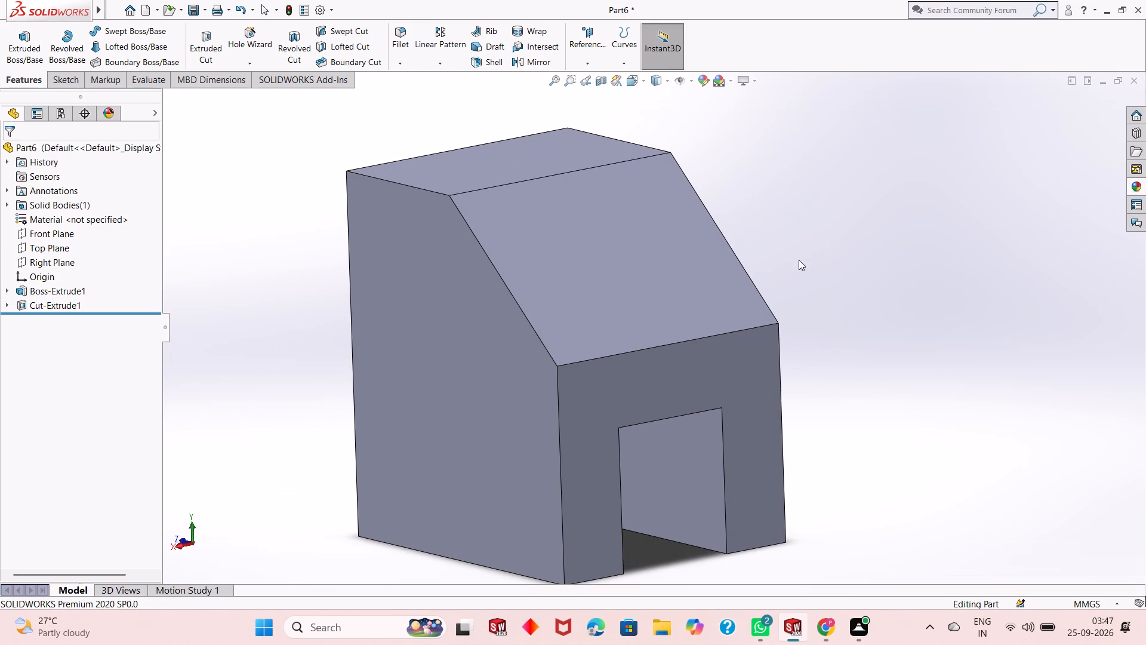
{"action": "middle_click_drag", "start_coordinate": [790, 240], "coordinate": [790, 298]}
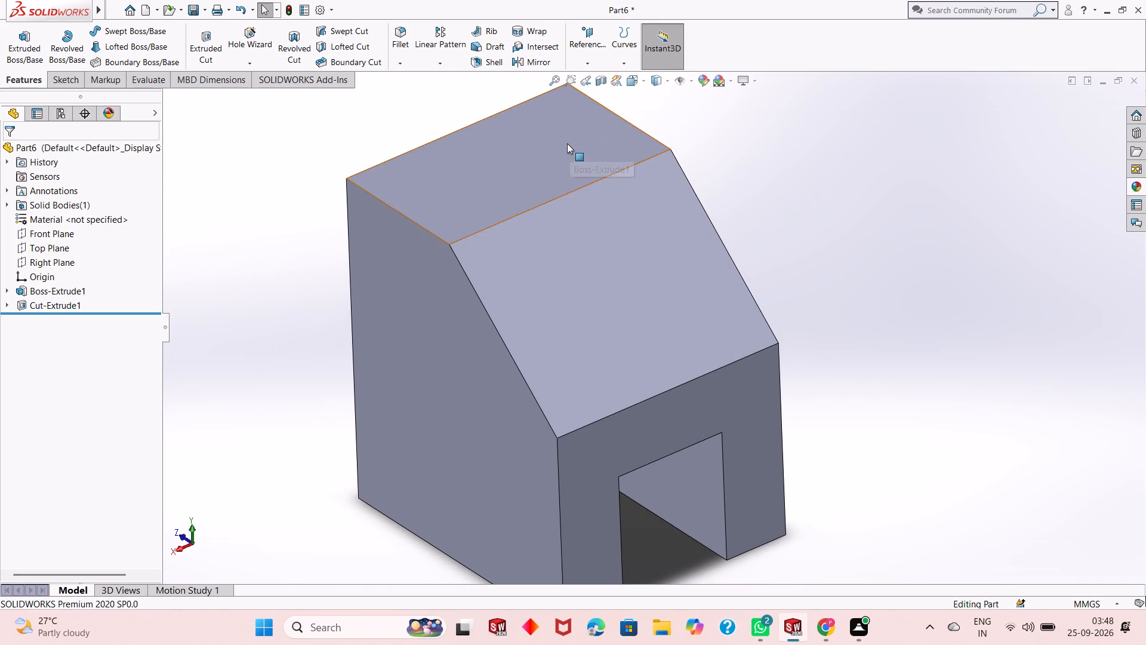
{"action": "left_click", "coordinate": [567, 143]}
{"action": "left_click", "coordinate": [621, 106]}
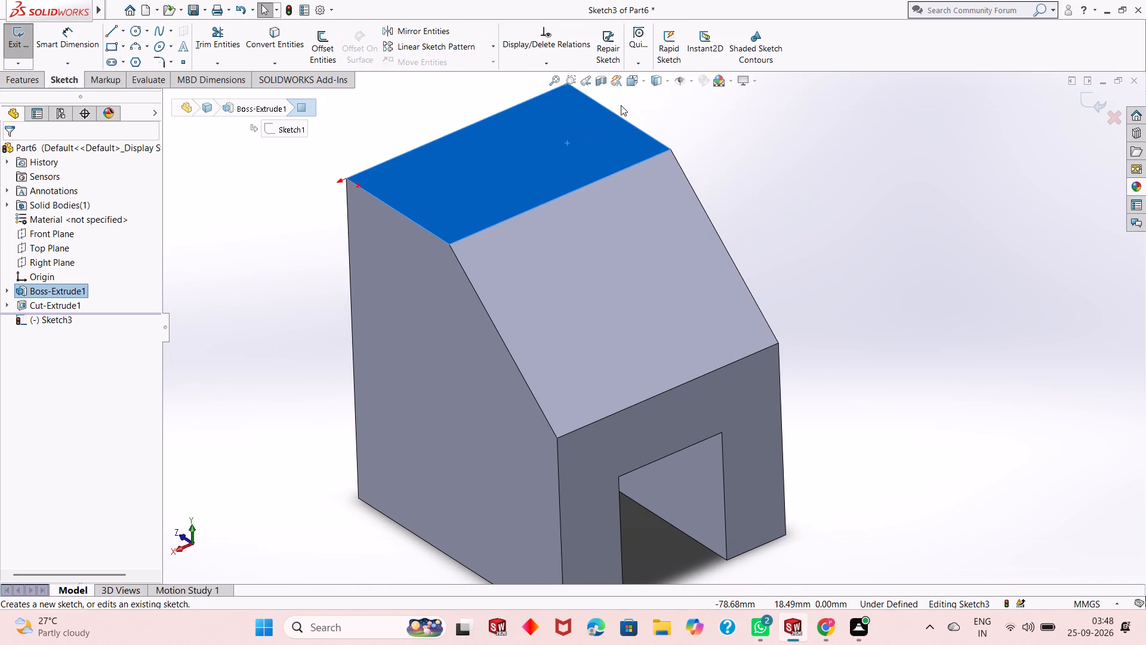
{"action": "key", "text": "ctrl+v"}
{"action": "key", "text": "ctrl+8"}
{"action": "key", "text": "Escape"}
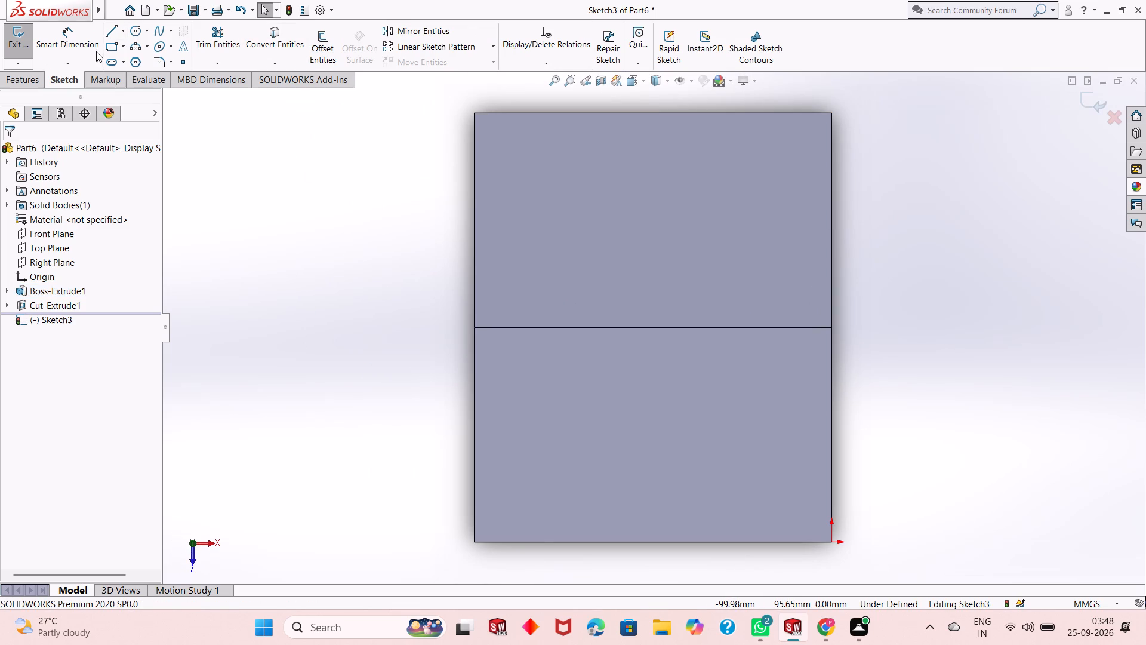
Sketch a corner rectangle about 30 mm wide from the top face's rear edge across to the block's opposite outer edge.
{"action": "left_click", "coordinate": [113, 48]}
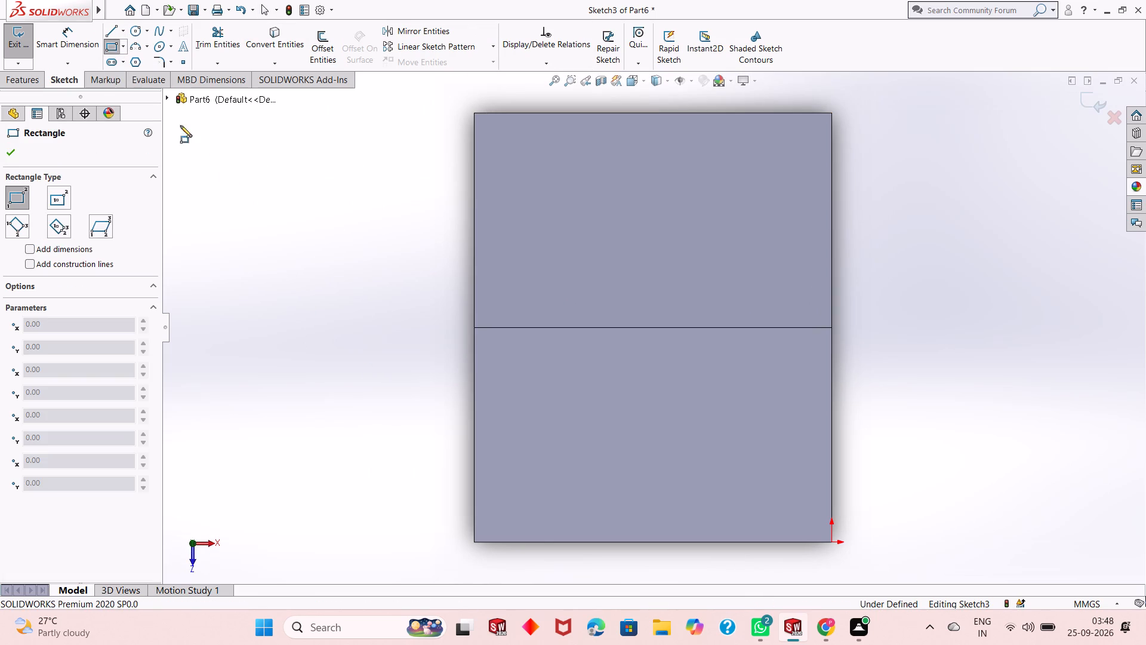
{"action": "left_click", "coordinate": [575, 542]}
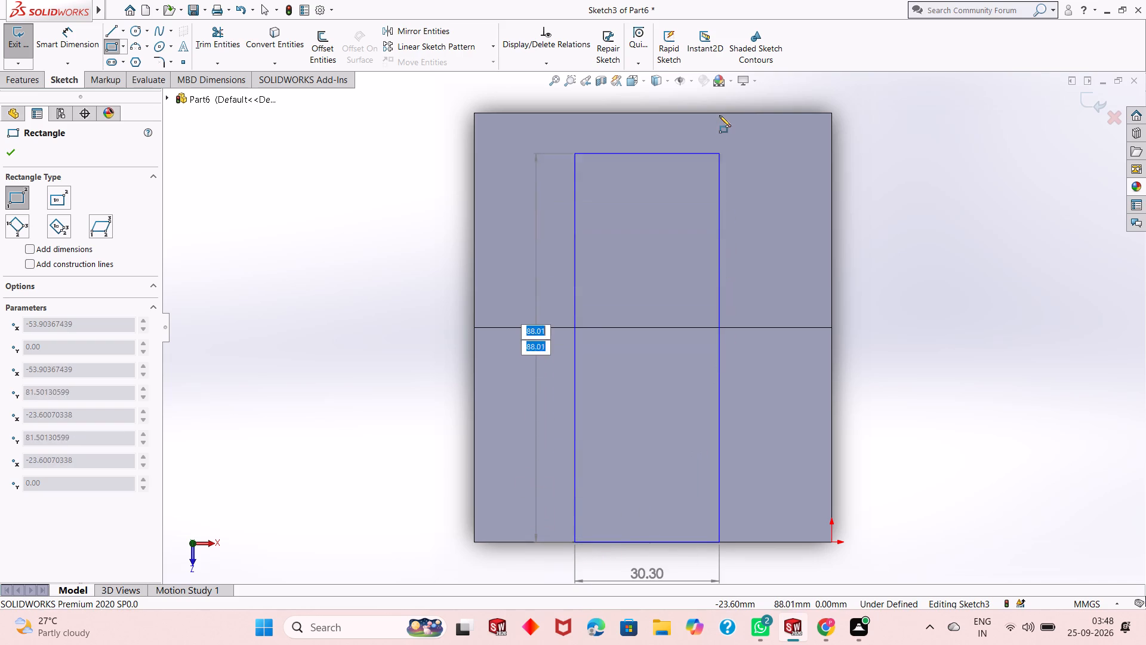
{"action": "left_click", "coordinate": [719, 112]}
{"action": "scroll", "coordinate": [597, 401], "scroll_direction": "up", "scroll_amount": 1}
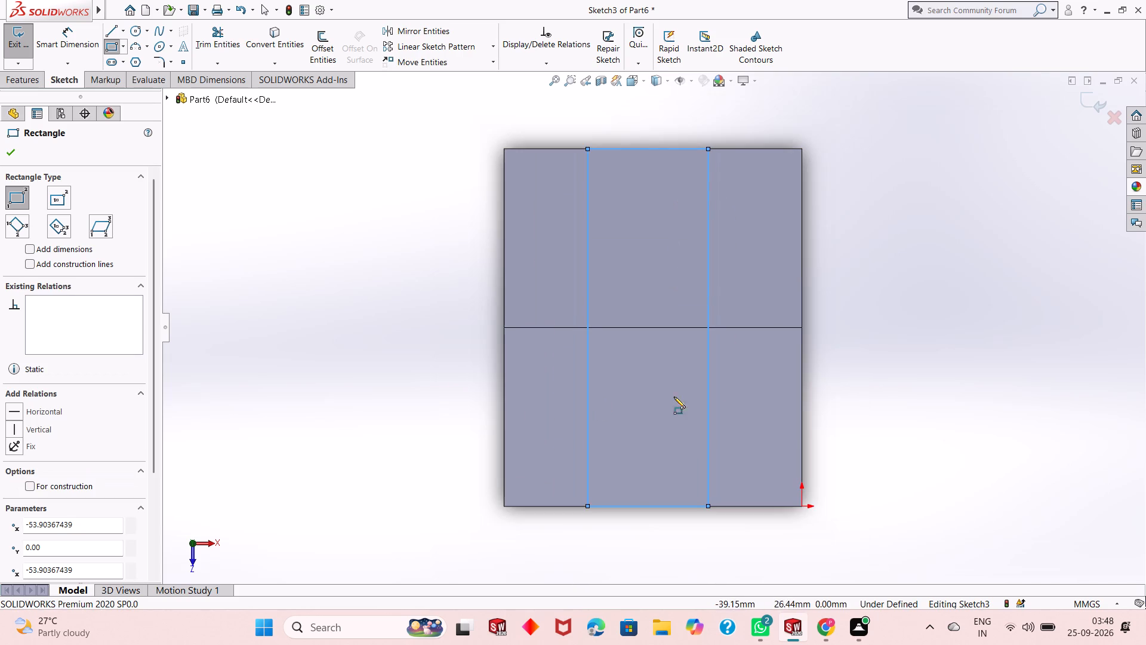
{"action": "right_click", "coordinate": [858, 201]}
{"action": "left_click", "coordinate": [879, 210]}
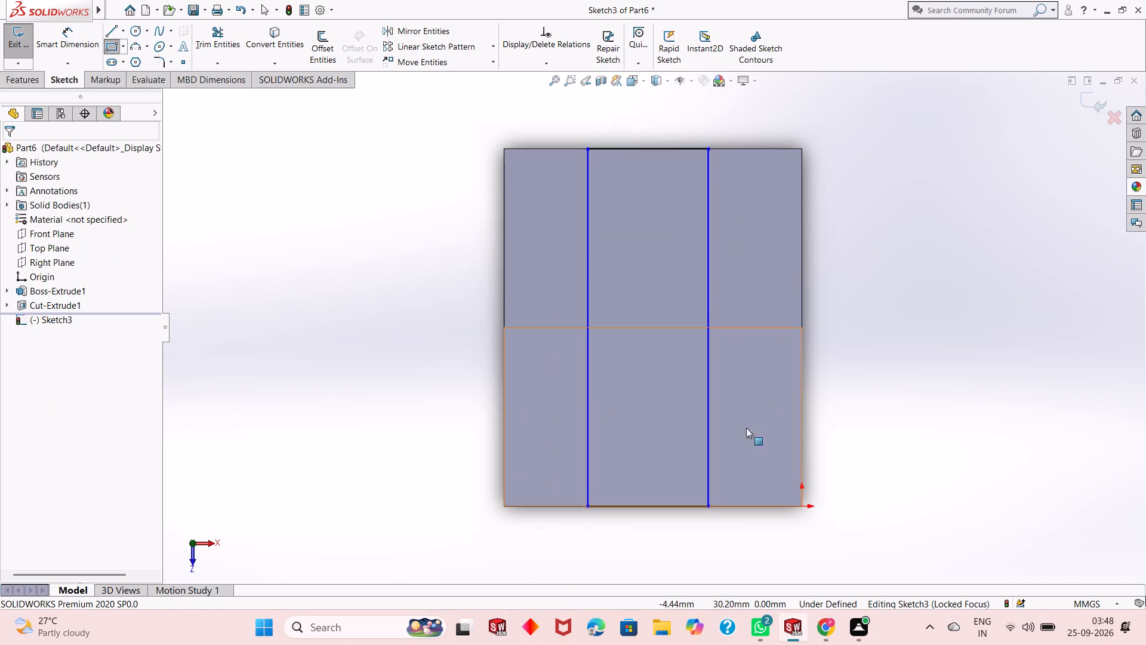
Dimension the rectangle's nearer corner on the rear edge 15 mm from the origin.
{"action": "left_click", "coordinate": [75, 42]}
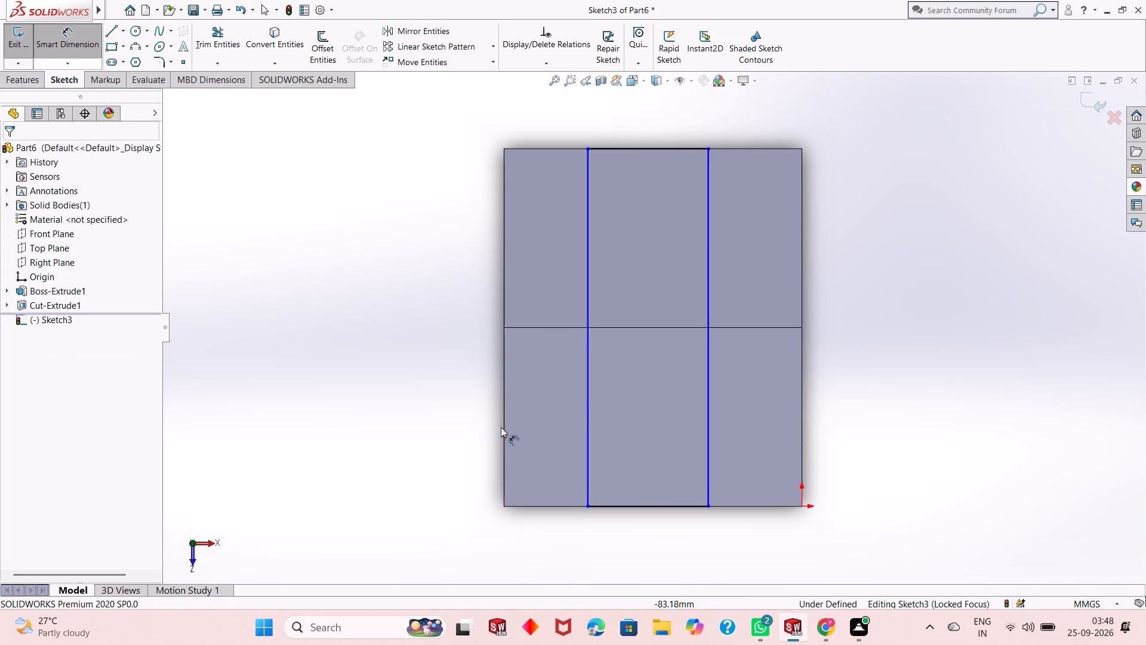
{"action": "scroll", "coordinate": [506, 428], "scroll_direction": "up", "scroll_amount": 2}
{"action": "scroll", "coordinate": [671, 546], "scroll_direction": "down", "scroll_amount": 3}
{"action": "scroll", "coordinate": [648, 405], "scroll_direction": "up", "scroll_amount": 1}
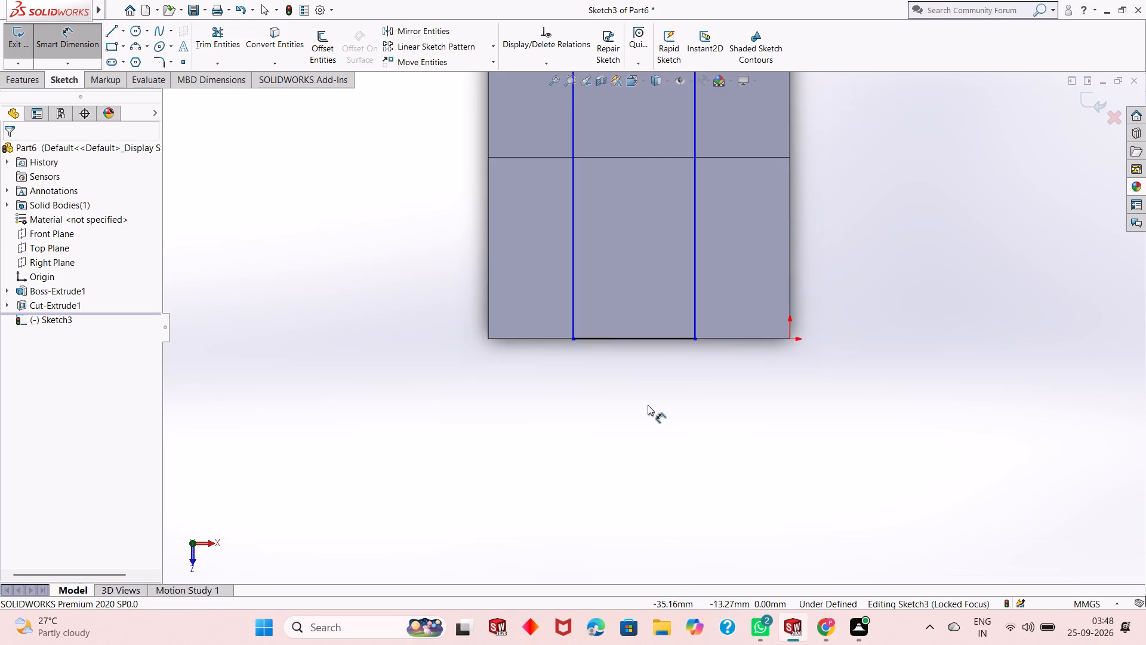
{"action": "scroll", "coordinate": [648, 405], "scroll_direction": "up", "scroll_amount": 2}
{"action": "scroll", "coordinate": [668, 206], "scroll_direction": "down", "scroll_amount": 2}
{"action": "scroll", "coordinate": [657, 338], "scroll_direction": "up", "scroll_amount": 1}
{"action": "scroll", "coordinate": [658, 302], "scroll_direction": "down", "scroll_amount": 1}
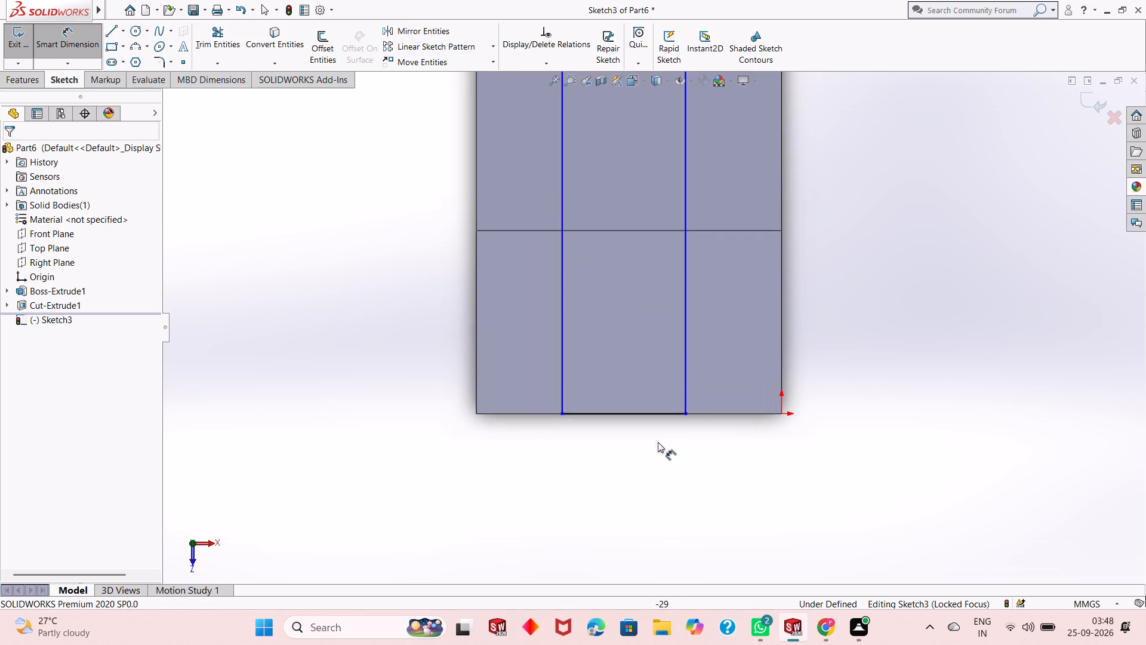
{"action": "scroll", "coordinate": [679, 403], "scroll_direction": "up", "scroll_amount": 2}
{"action": "scroll", "coordinate": [661, 296], "scroll_direction": "down", "scroll_amount": 2}
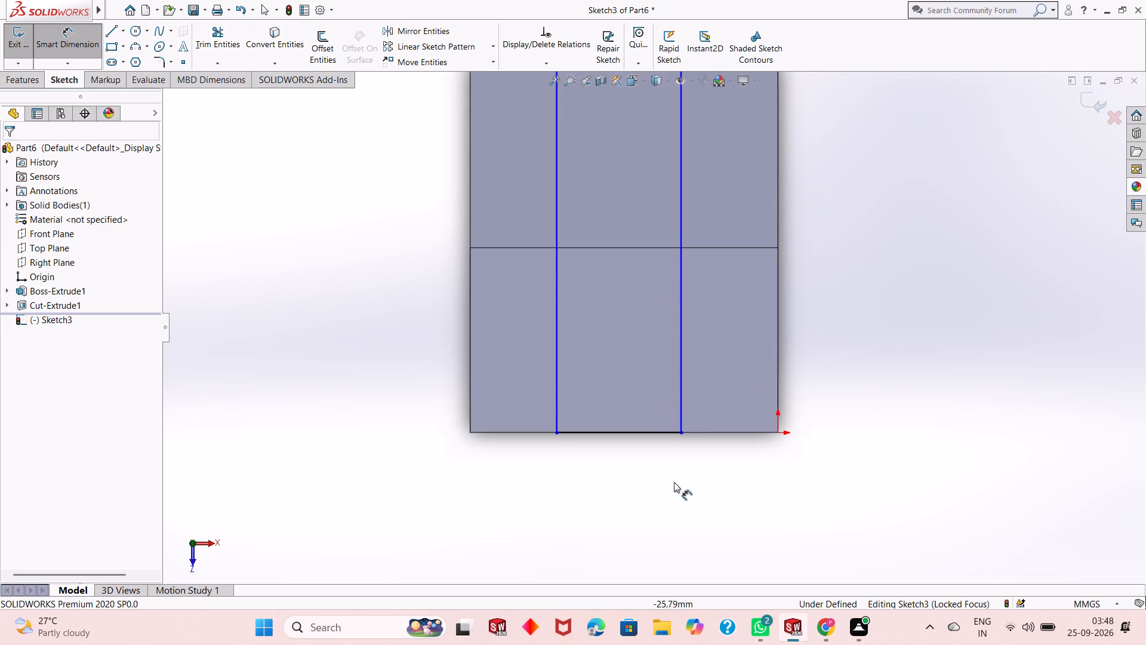
{"action": "left_click", "coordinate": [684, 434]}
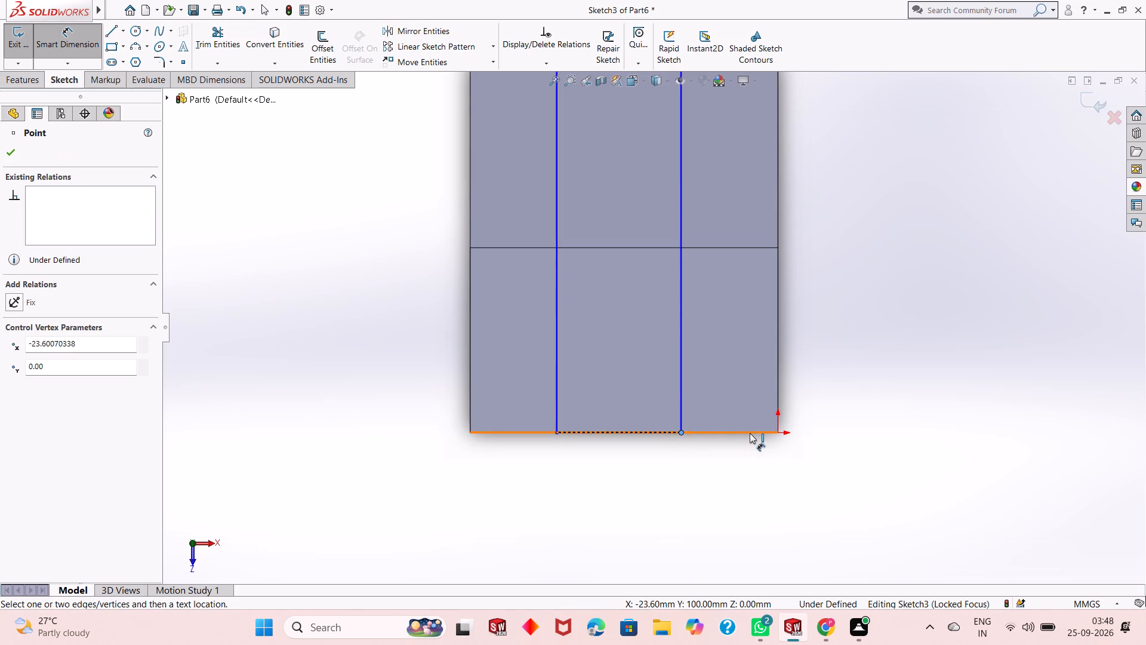
{"action": "left_click", "coordinate": [778, 434]}
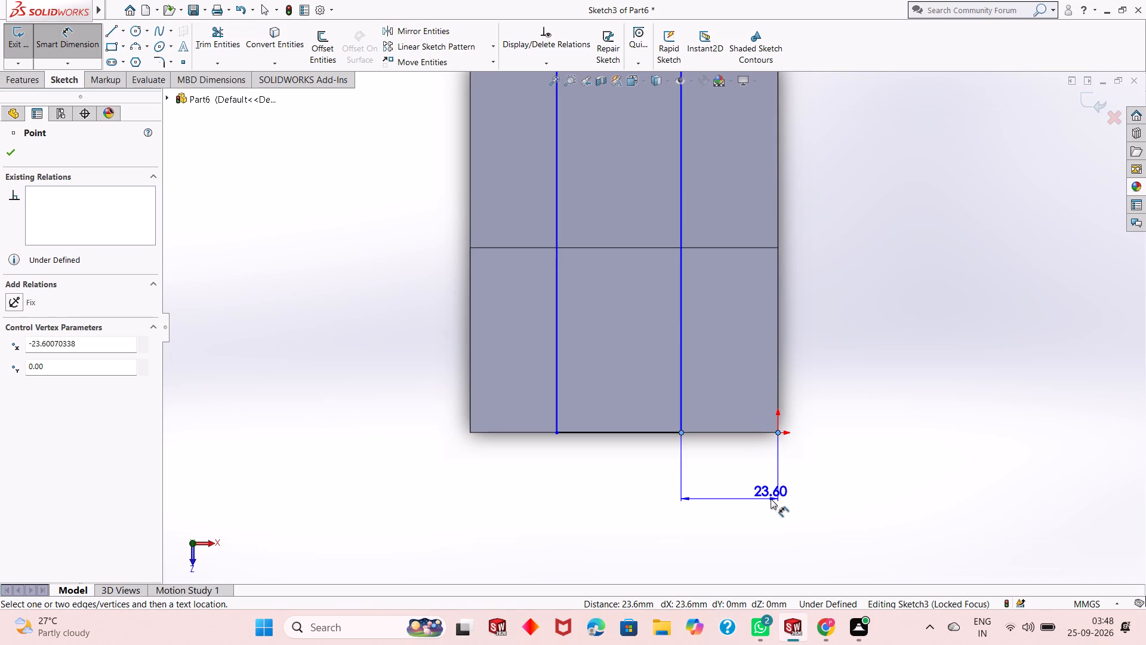
{"action": "left_click", "coordinate": [771, 499]}
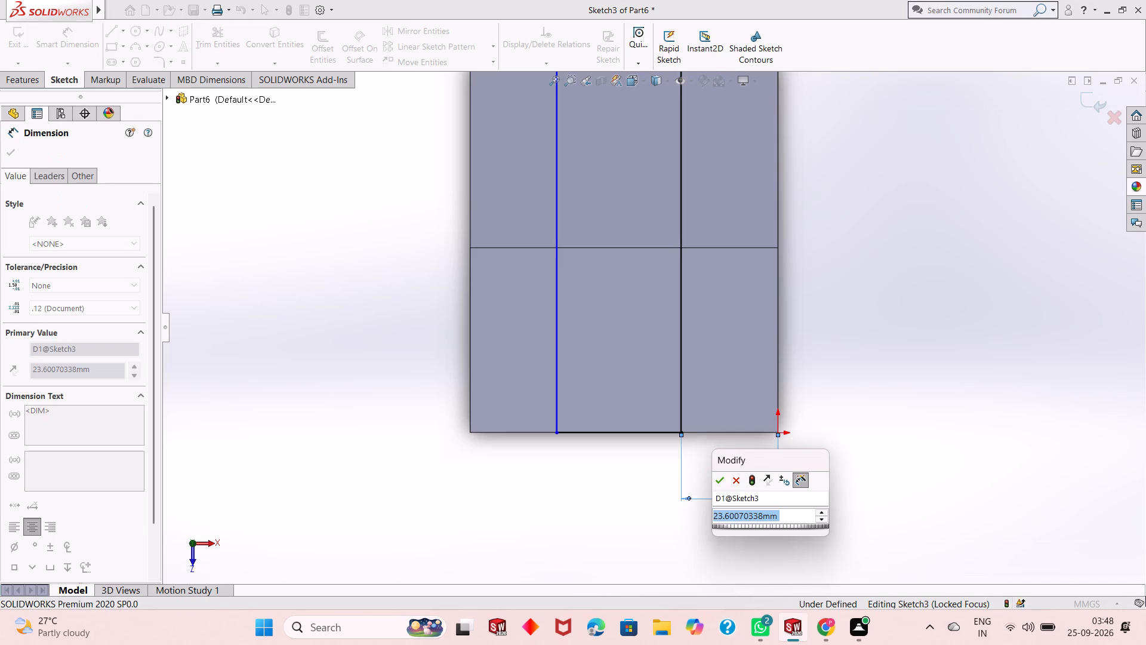
{"action": "type", "text": "15"}
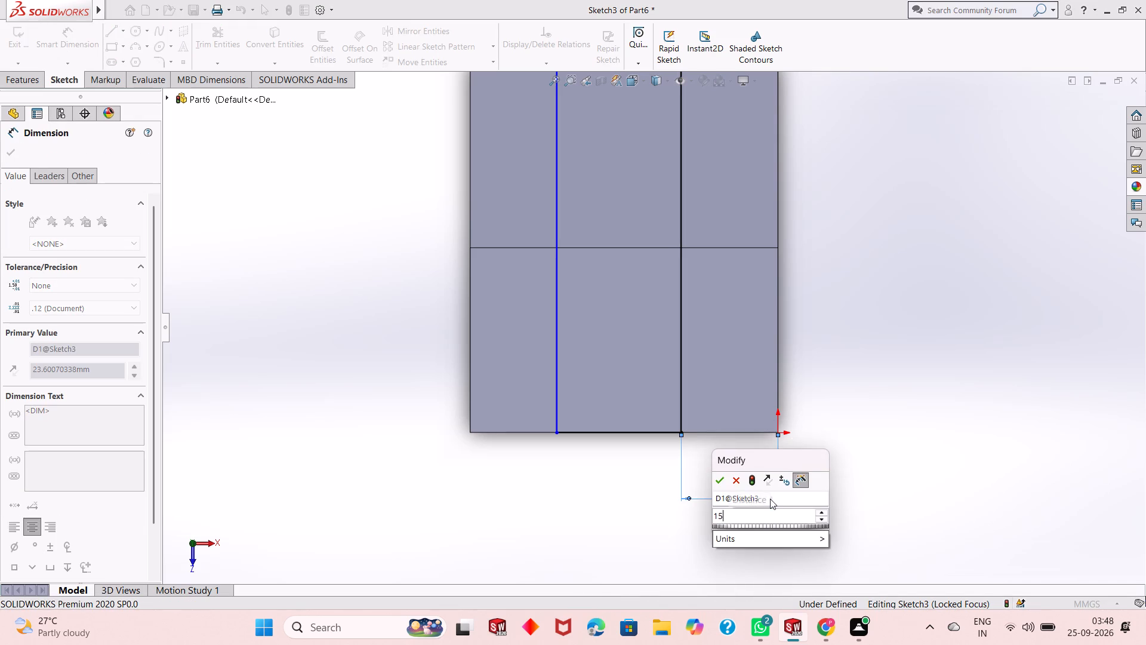
{"action": "key", "text": "Return"}
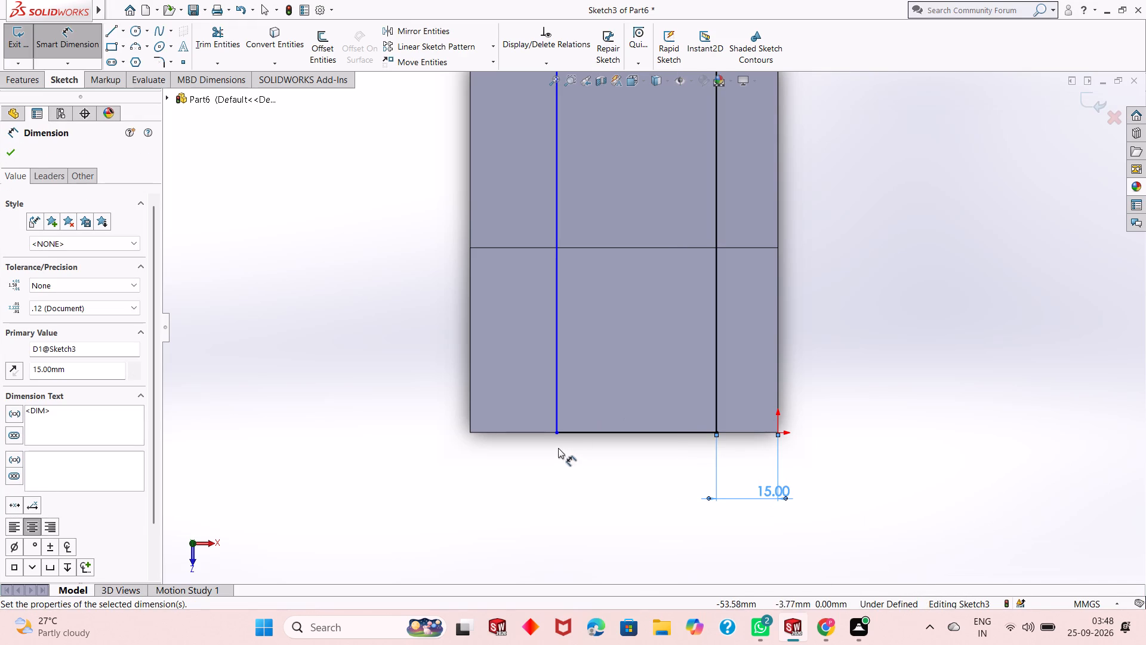
Dimension the rectangle's other corner on the rear edge 15 mm from the block corner opposite the origin.
{"action": "left_click", "coordinate": [559, 435]}
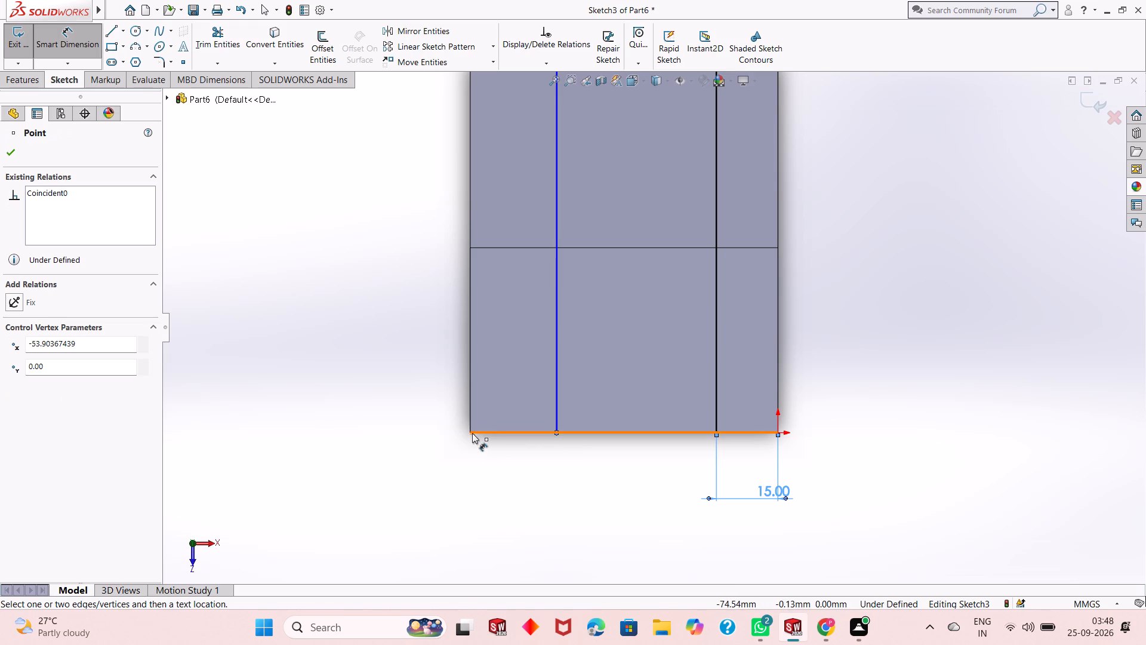
{"action": "left_click", "coordinate": [472, 433]}
{"action": "left_click", "coordinate": [534, 521]}
{"action": "type", "text": "15"}
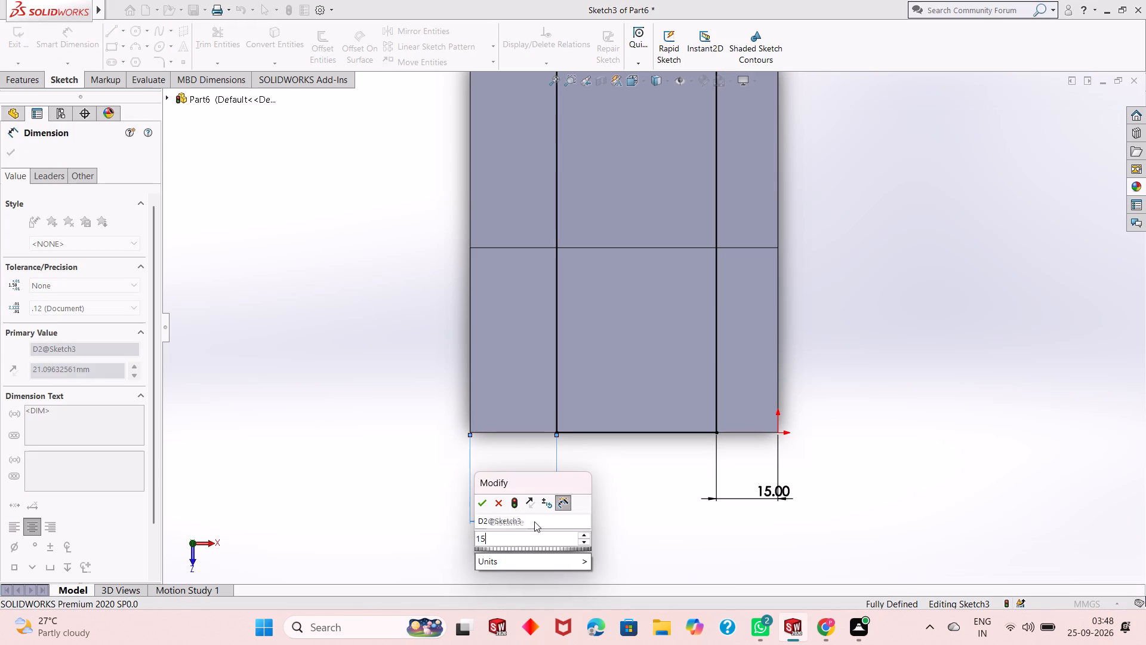
{"action": "key", "text": "Return"}
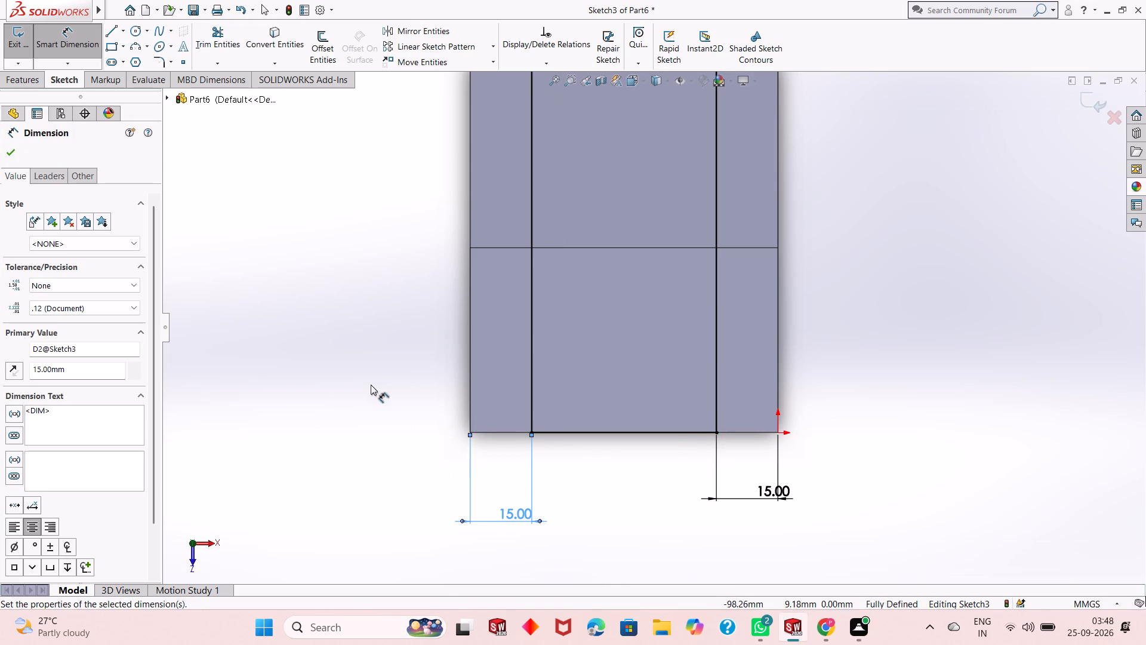
Extrude-cut the dimensioned rectangle 40 mm deep down into the block from its top face.
{"action": "right_click", "coordinate": [363, 373]}
{"action": "left_click", "coordinate": [390, 408]}
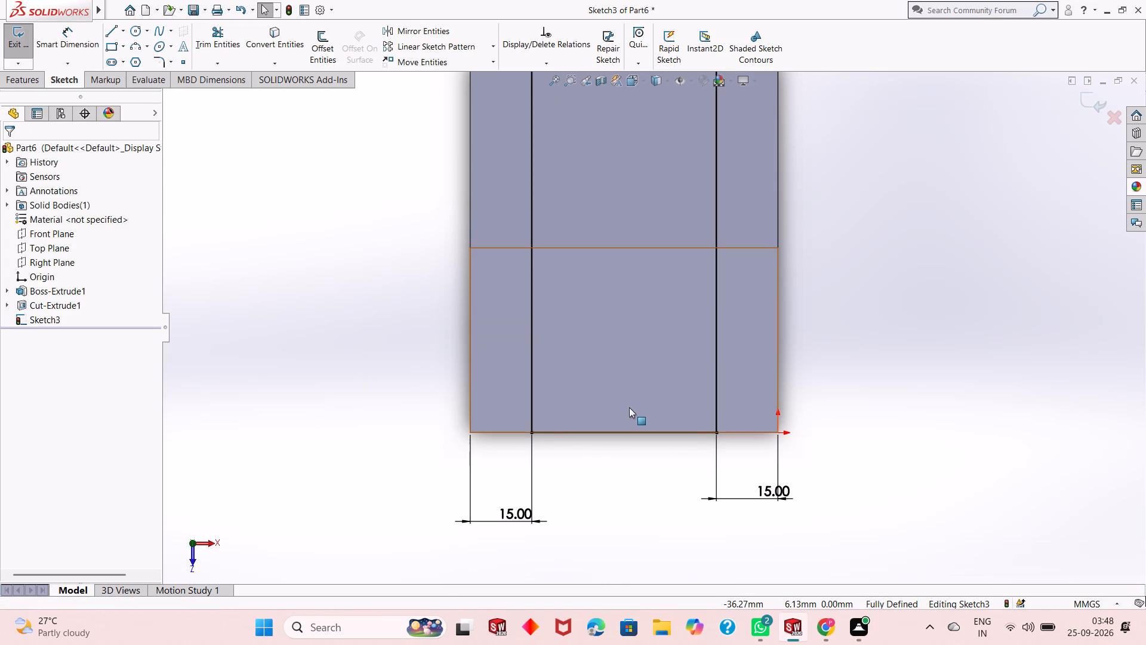
{"action": "scroll", "coordinate": [629, 407], "scroll_direction": "up", "scroll_amount": 3}
{"action": "middle_click_drag", "start_coordinate": [646, 345], "coordinate": [656, 260]}
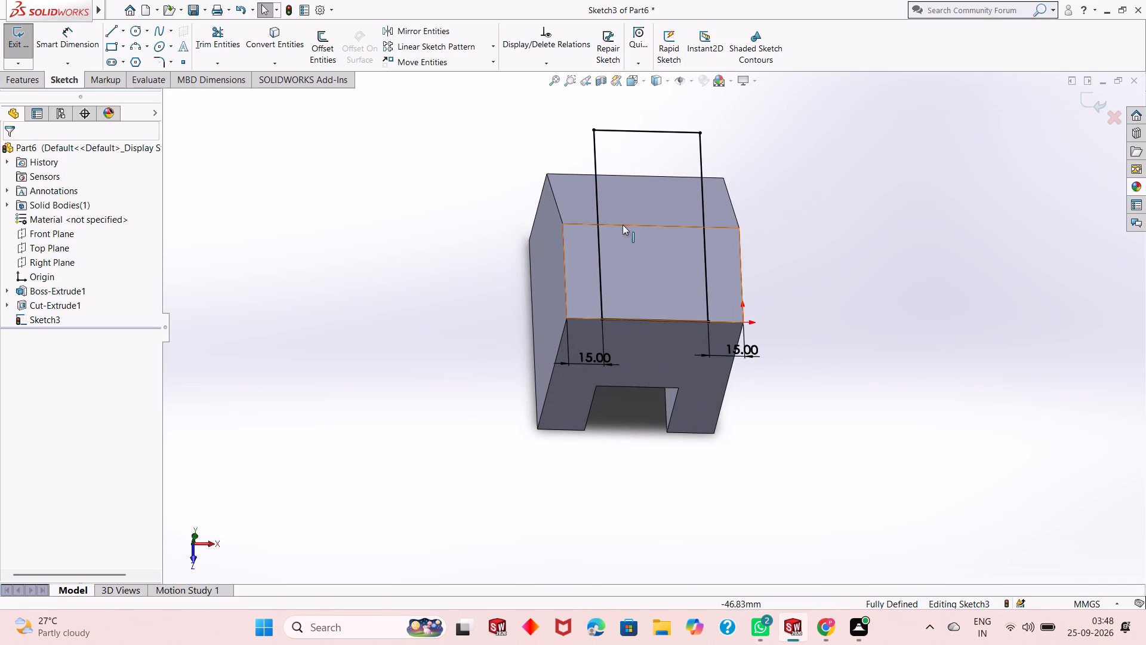
{"action": "middle_click", "coordinate": [743, 407]}
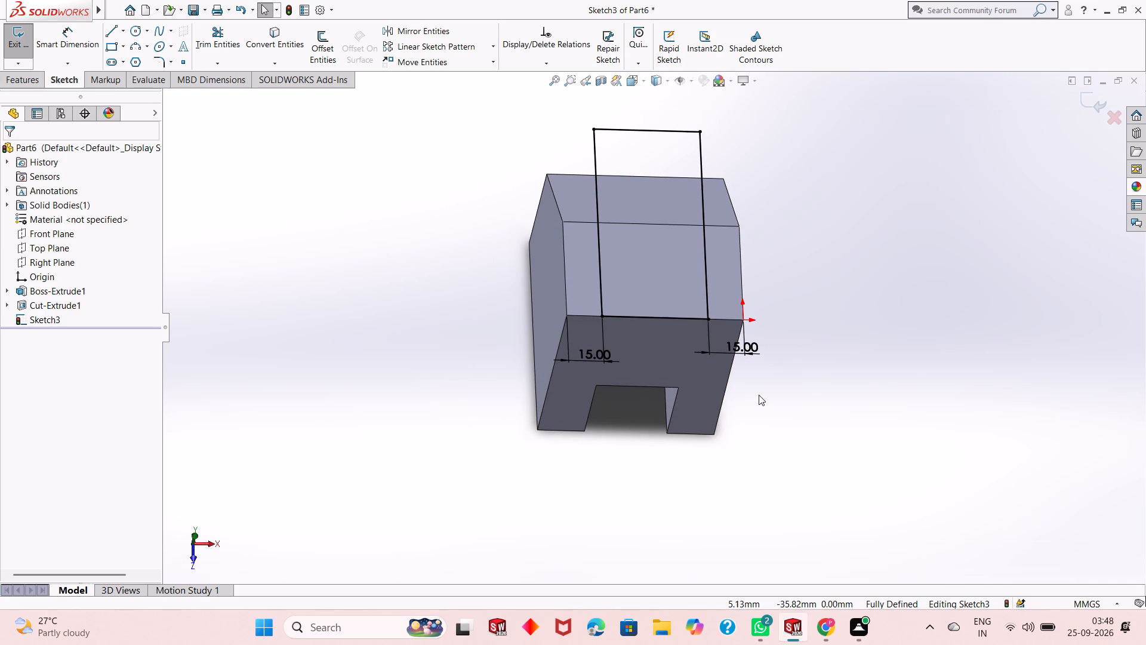
{"action": "middle_click_drag", "start_coordinate": [788, 448], "coordinate": [630, 275]}
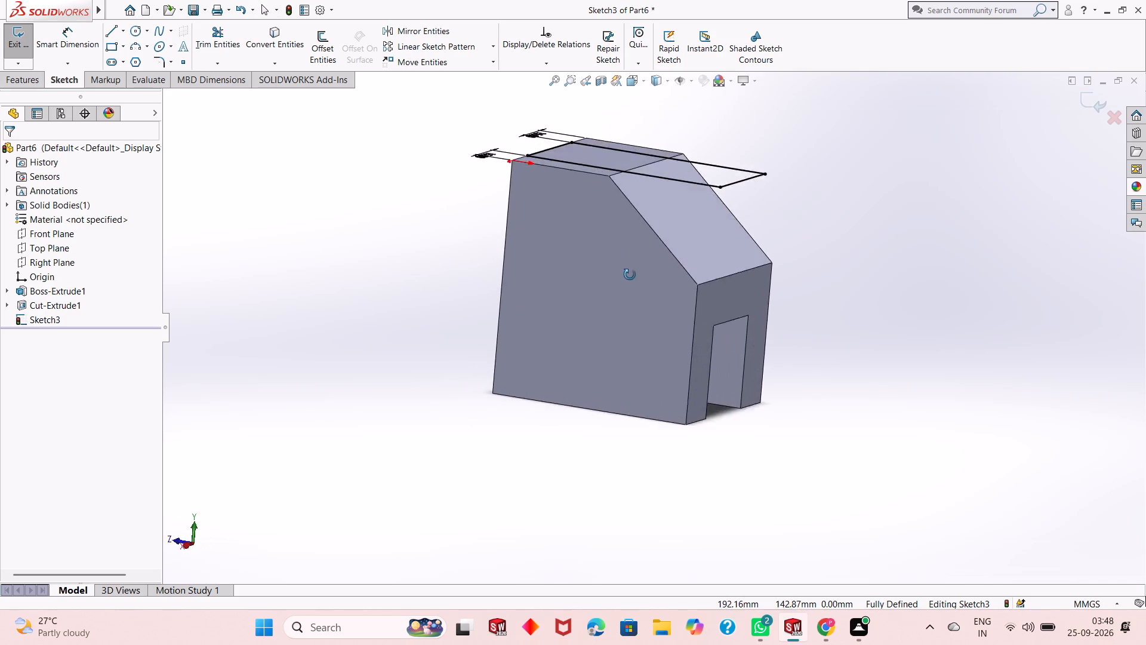
{"action": "middle_click_drag", "start_coordinate": [630, 275], "coordinate": [637, 326]}
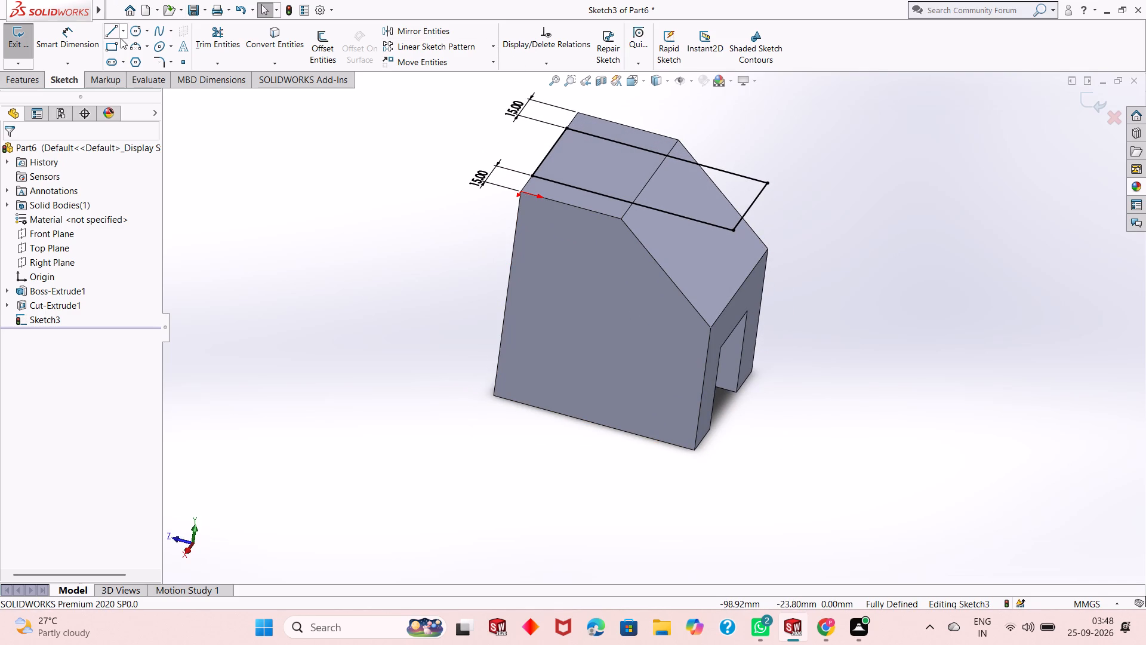
{"action": "left_click", "coordinate": [26, 79]}
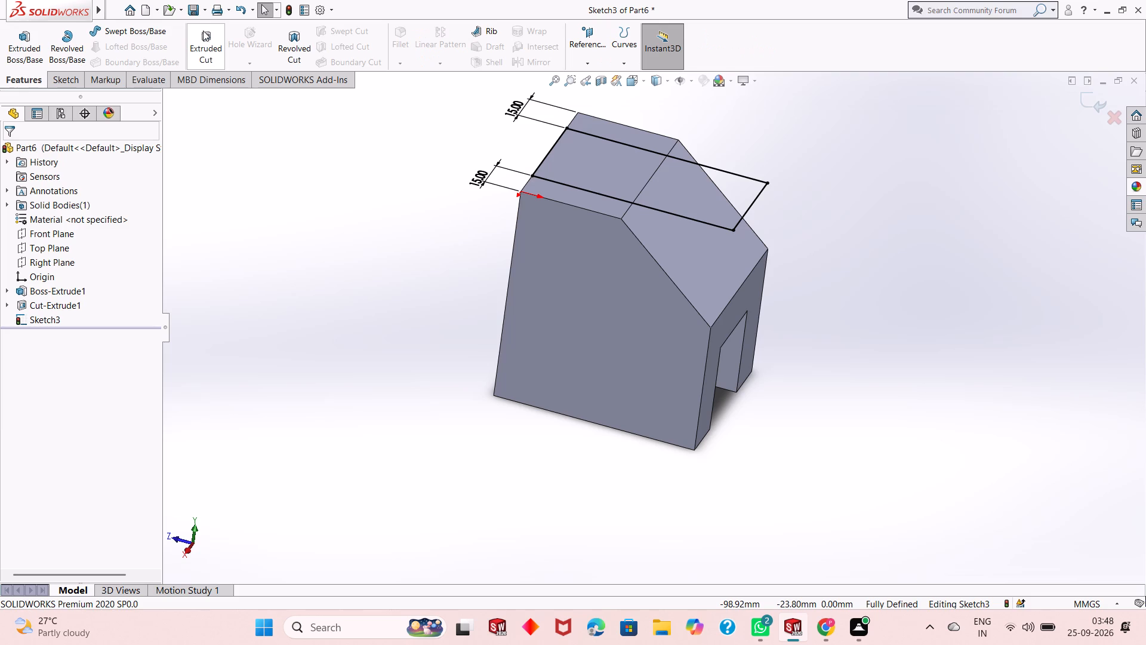
{"action": "left_click", "coordinate": [204, 35]}
{"action": "middle_click_drag", "start_coordinate": [491, 299], "coordinate": [501, 229]}
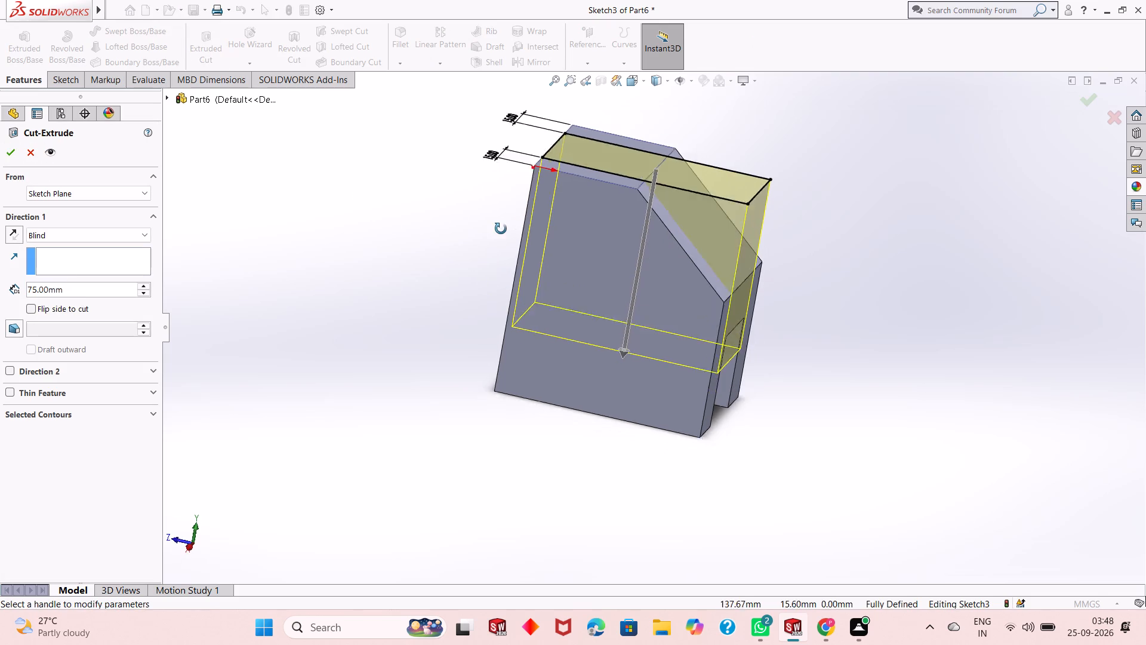
{"action": "middle_click_drag", "start_coordinate": [501, 229], "coordinate": [475, 254]}
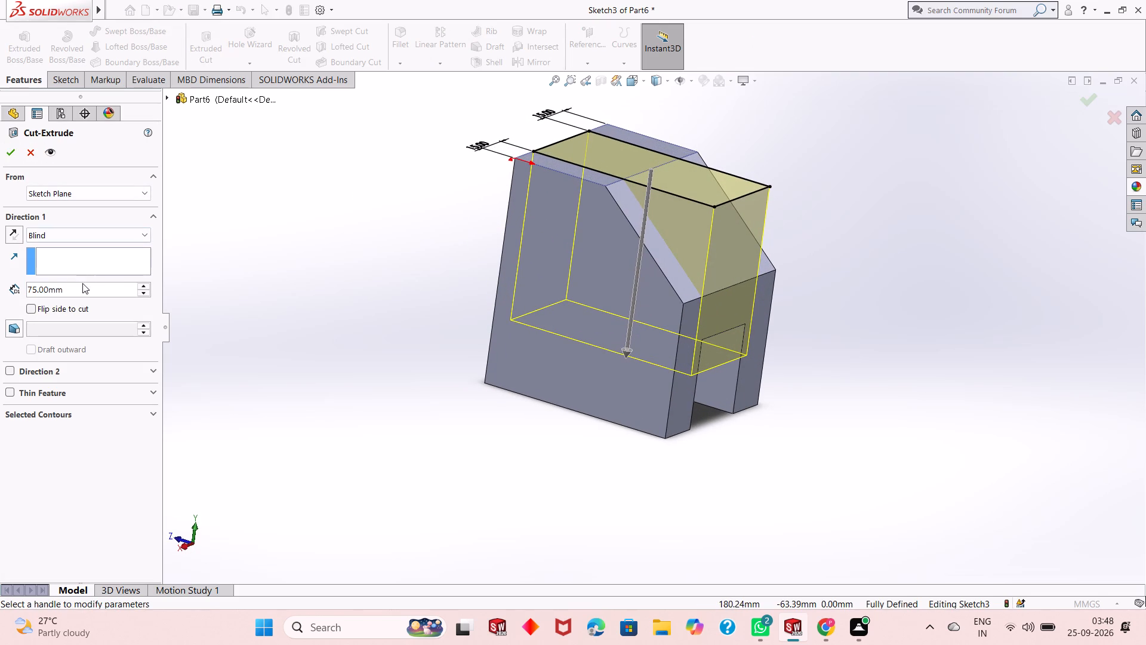
{"action": "double_click", "coordinate": [78, 291]}
{"action": "left_click", "coordinate": [78, 292]}
{"action": "left_click", "coordinate": [76, 291]}
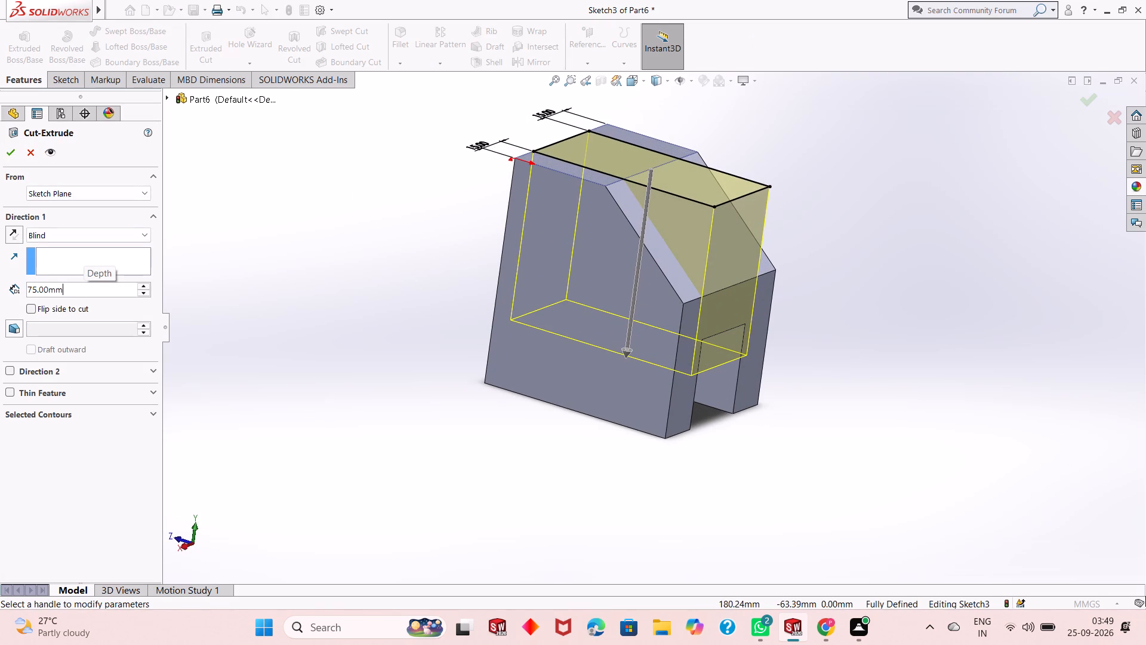
{"action": "double_click", "coordinate": [76, 286]}
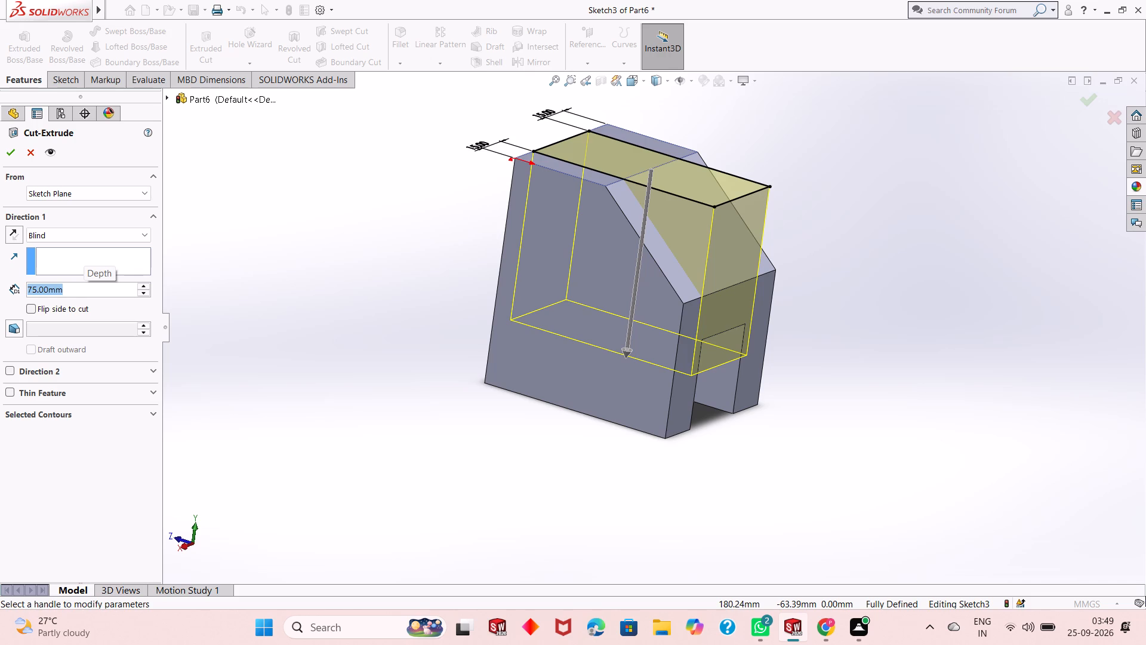
{"action": "type", "text": "40"}
{"action": "key", "text": "Return"}
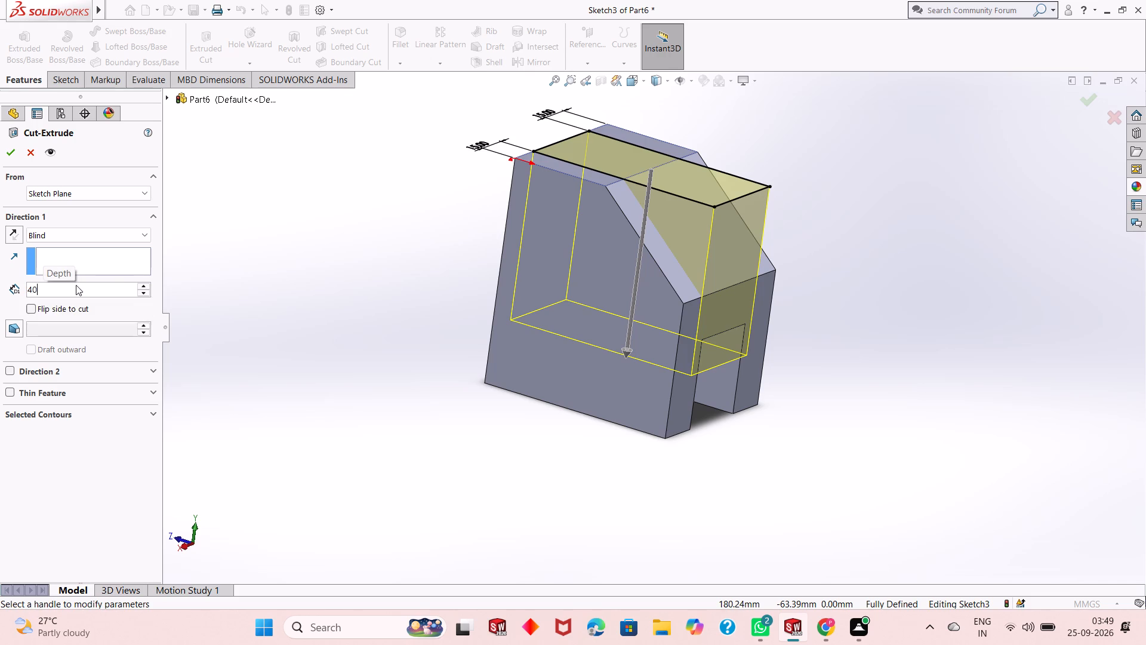
{"action": "left_click", "coordinate": [9, 159]}
{"action": "left_click", "coordinate": [881, 285]}
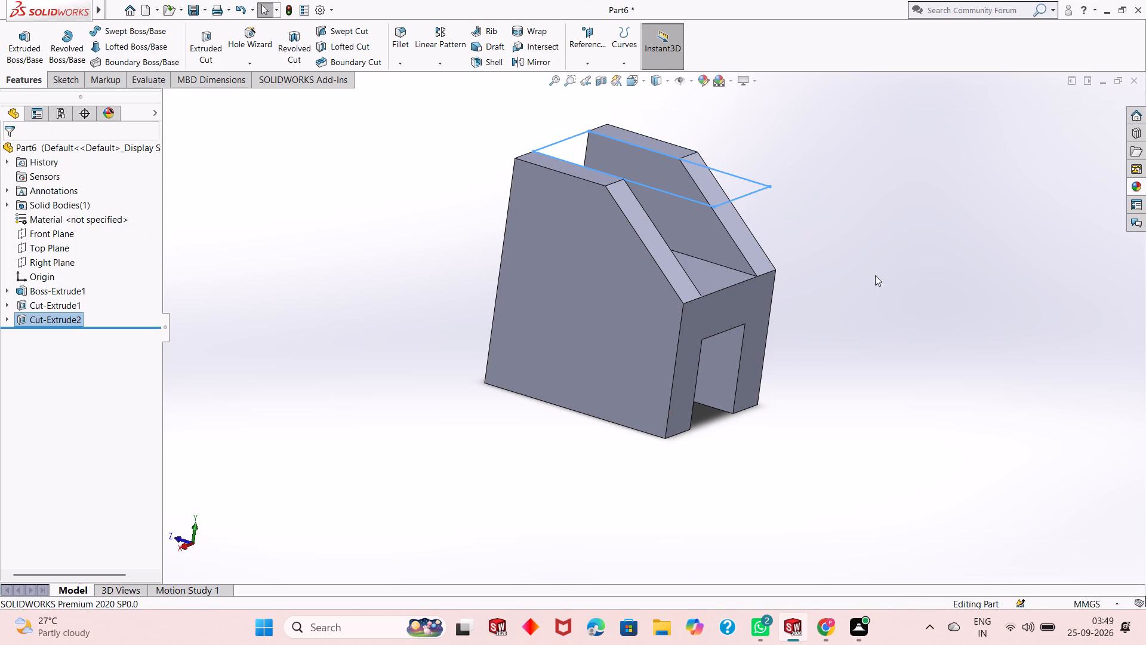
Fillet the two edges where the side walls' flat tops meet their sloped faces with an 18 mm radius.
{"action": "middle_click_drag", "start_coordinate": [831, 201], "coordinate": [818, 257]}
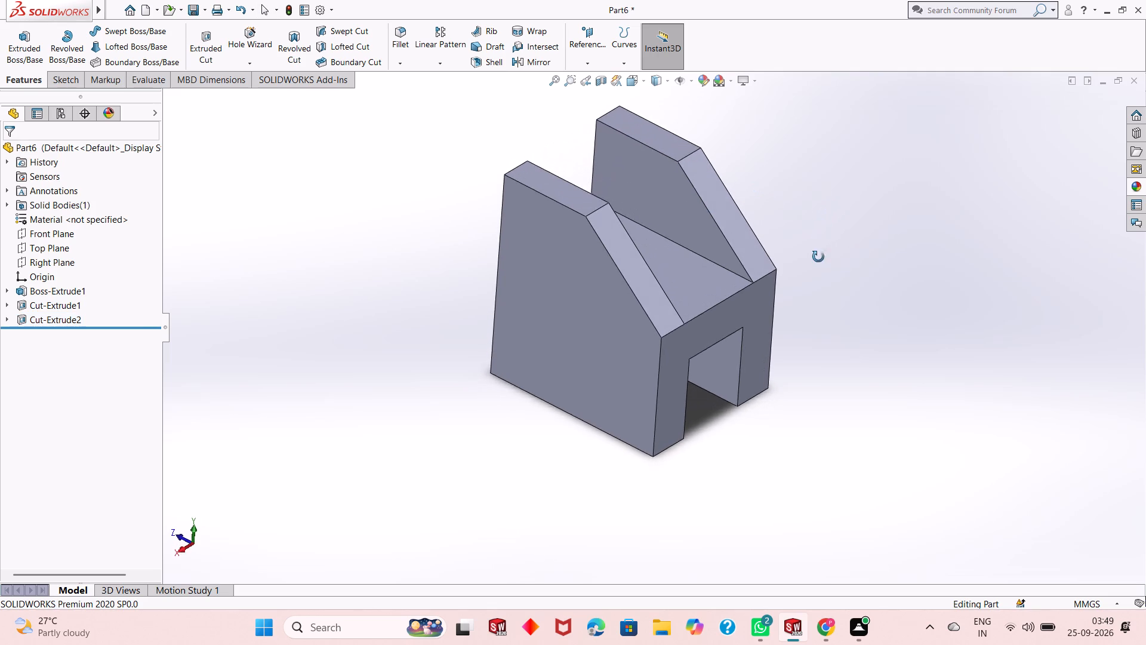
{"action": "middle_click_drag", "start_coordinate": [818, 257], "coordinate": [820, 295]}
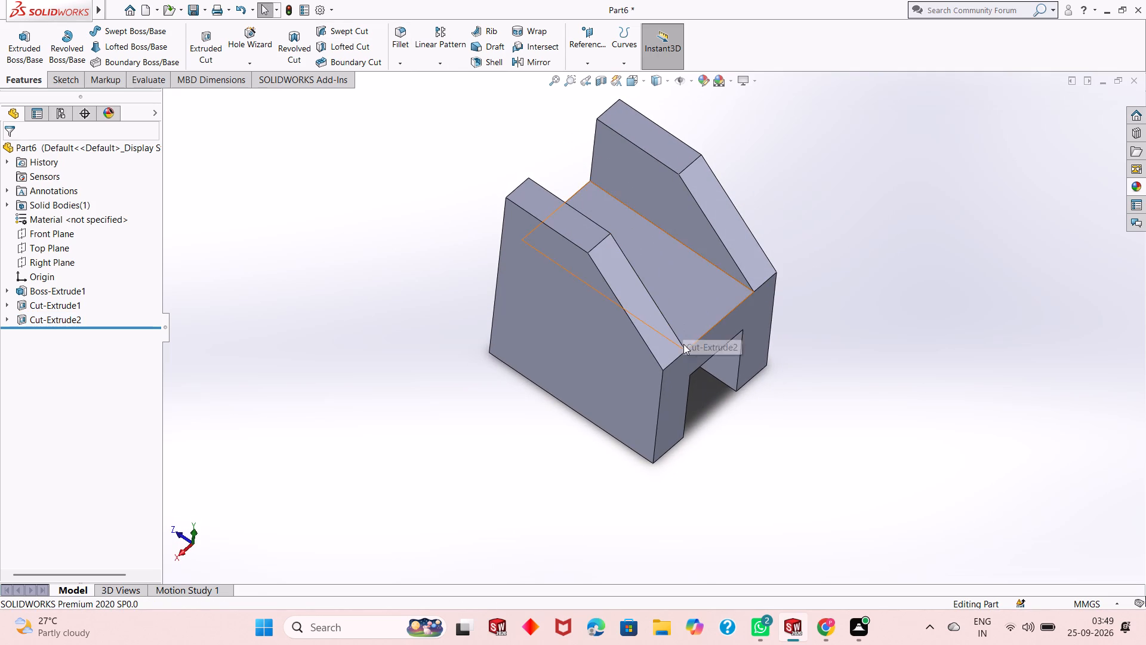
{"action": "left_click", "coordinate": [398, 34]}
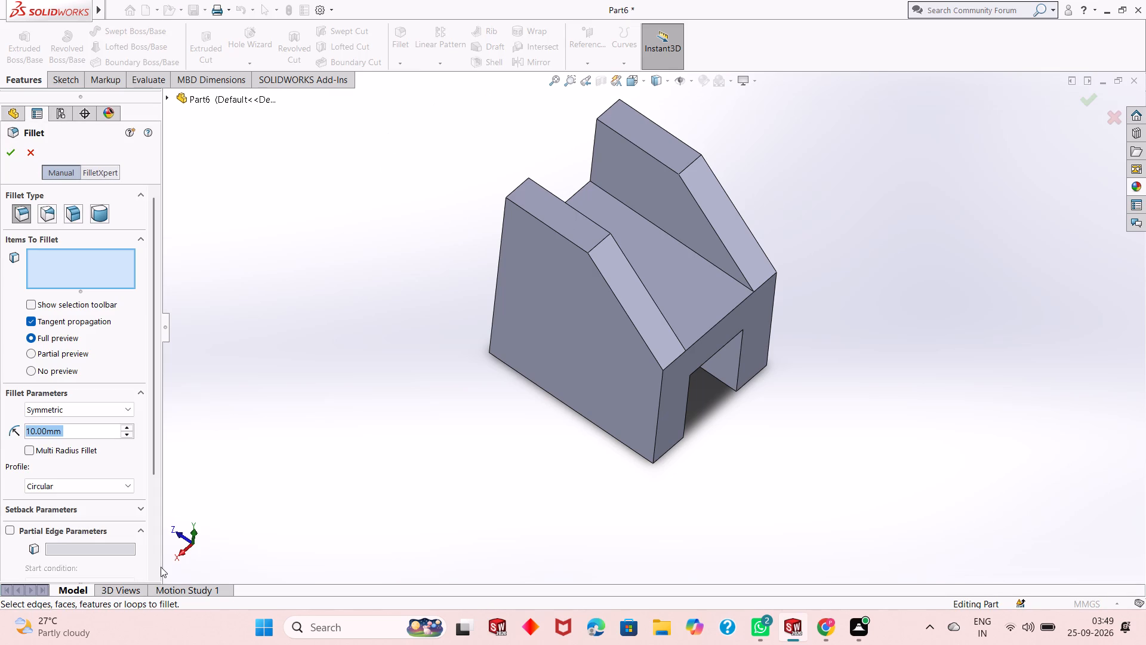
{"action": "type", "text": "18"}
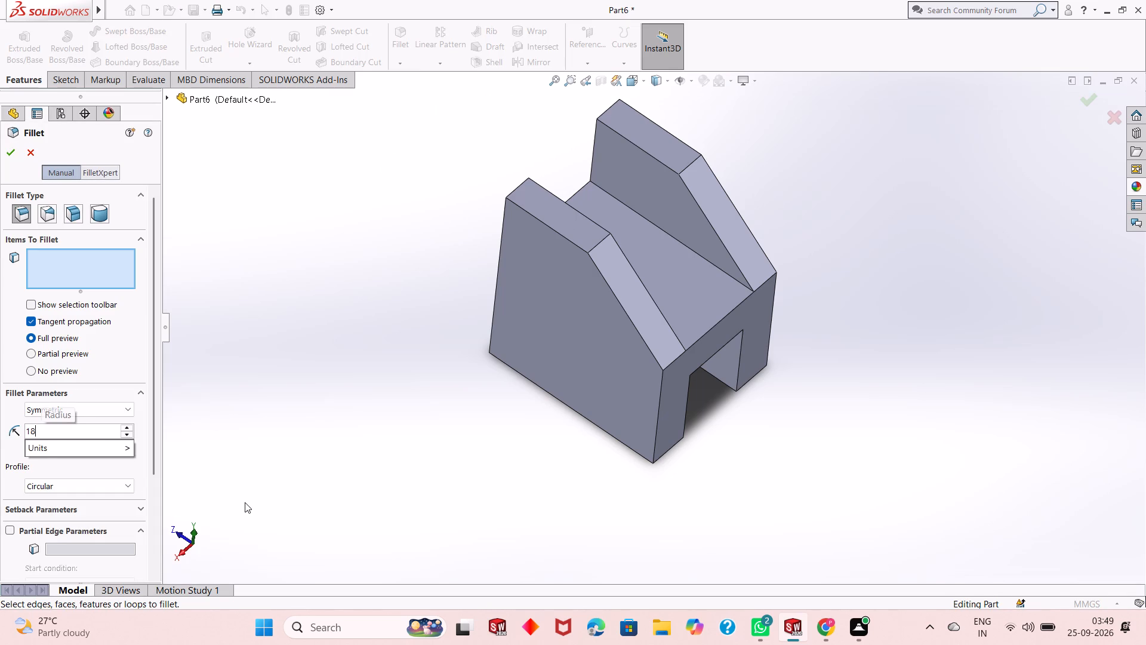
{"action": "key", "text": "Return"}
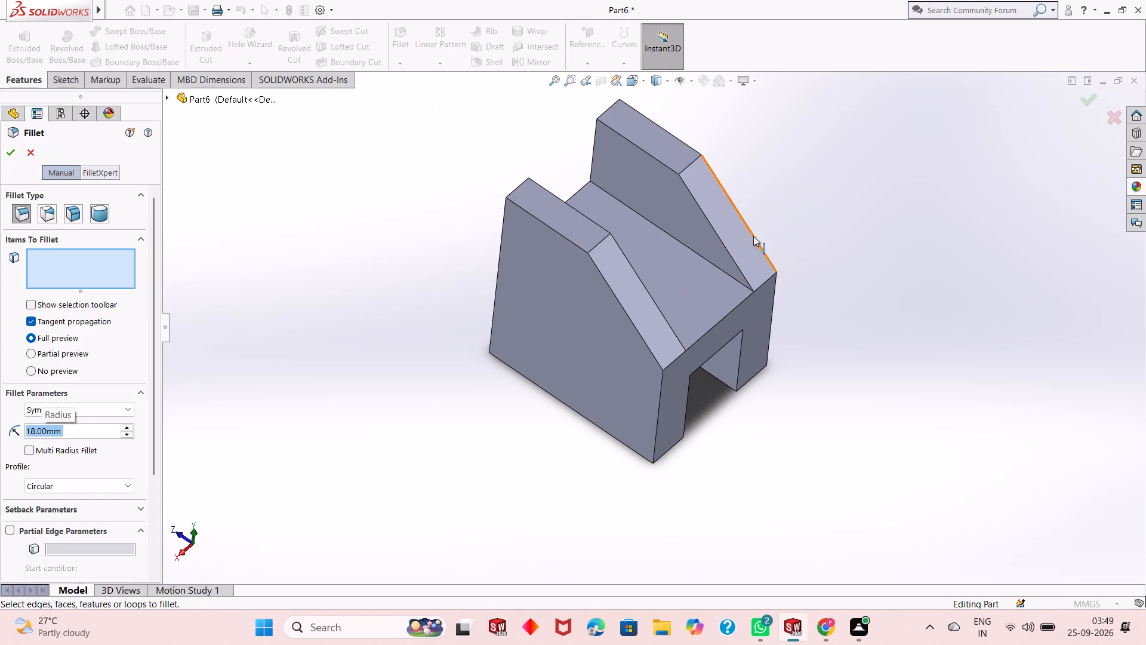
{"action": "left_click", "coordinate": [694, 159]}
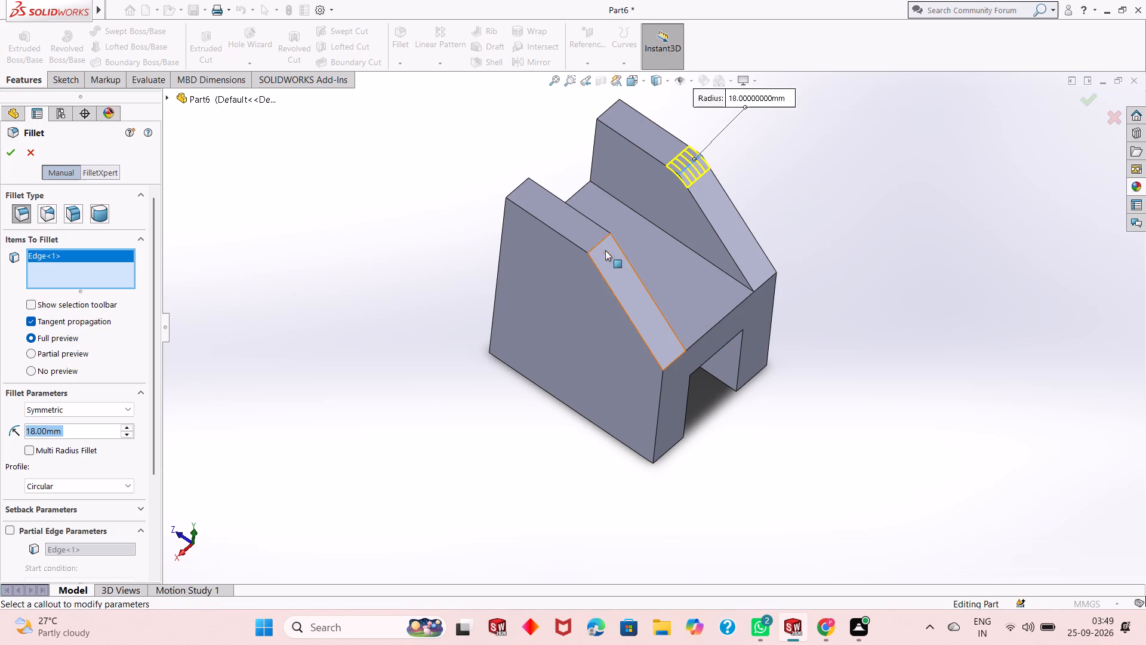
{"action": "left_click", "coordinate": [600, 242]}
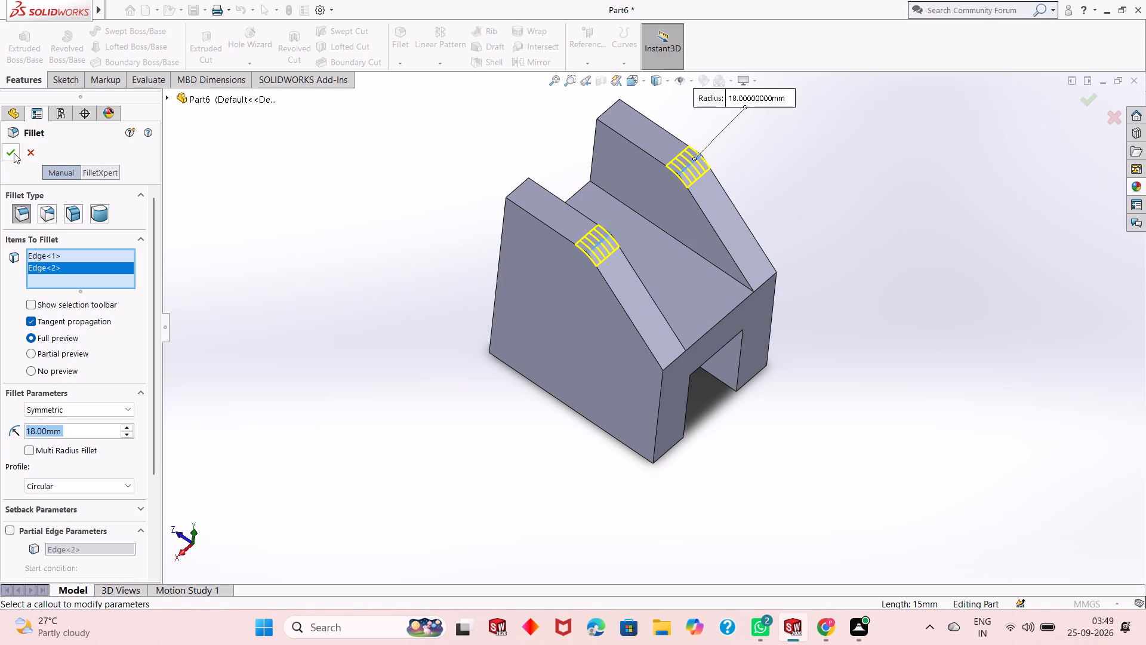
{"action": "left_click", "coordinate": [14, 153]}
{"action": "left_click", "coordinate": [363, 296]}
Start a sketch on the outer face of the nearer side wall and view it face-on.
{"action": "middle_click_drag", "start_coordinate": [684, 342], "coordinate": [684, 309]}
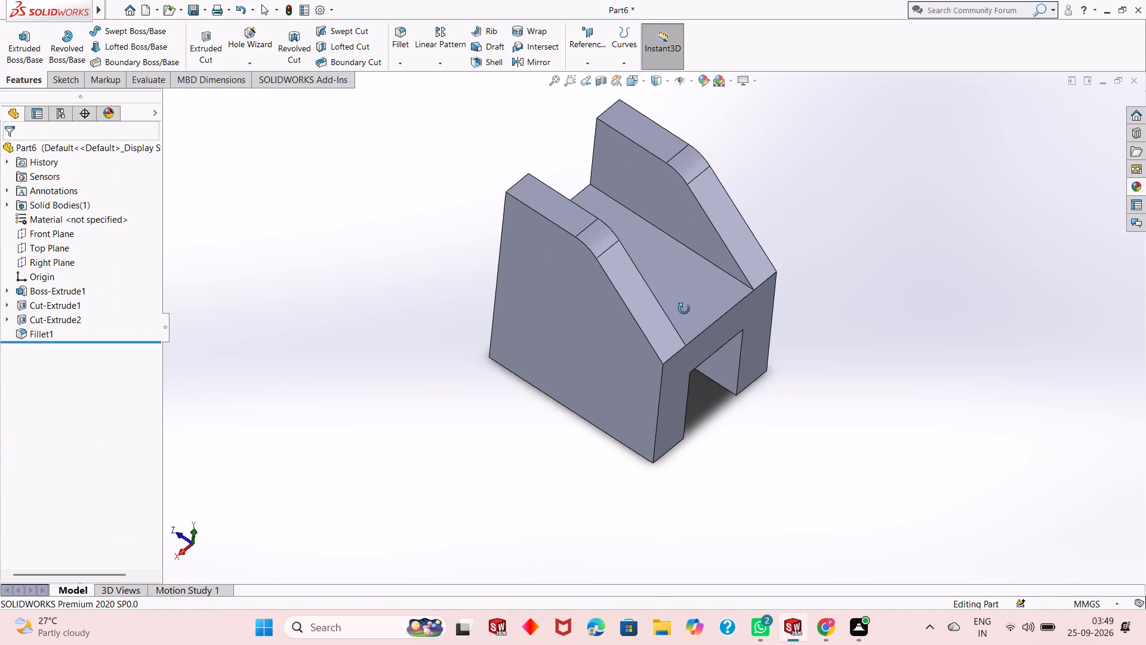
{"action": "middle_click_drag", "start_coordinate": [684, 309], "coordinate": [740, 260]}
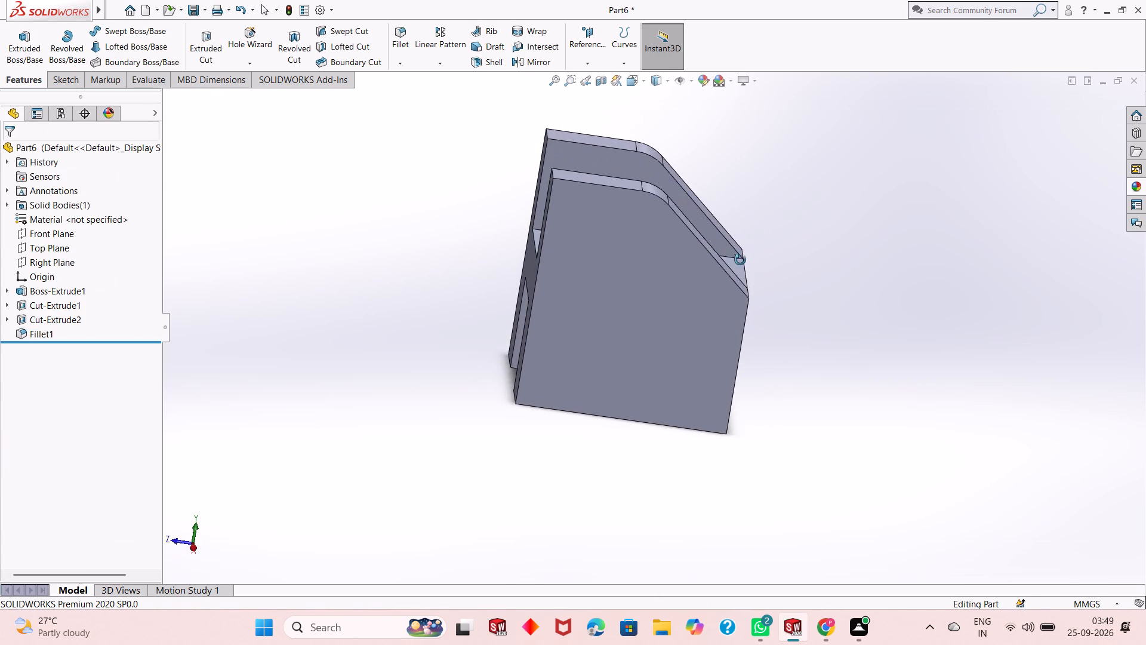
{"action": "middle_click_drag", "start_coordinate": [740, 260], "coordinate": [737, 263]}
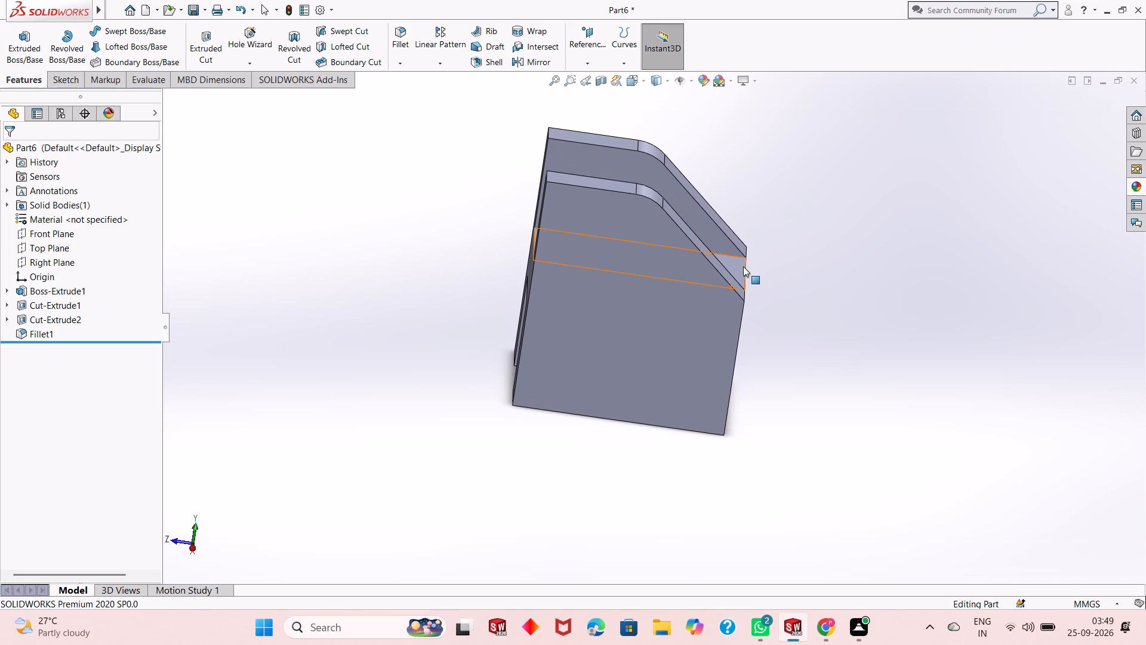
{"action": "left_click", "coordinate": [624, 216]}
{"action": "left_click", "coordinate": [680, 183]}
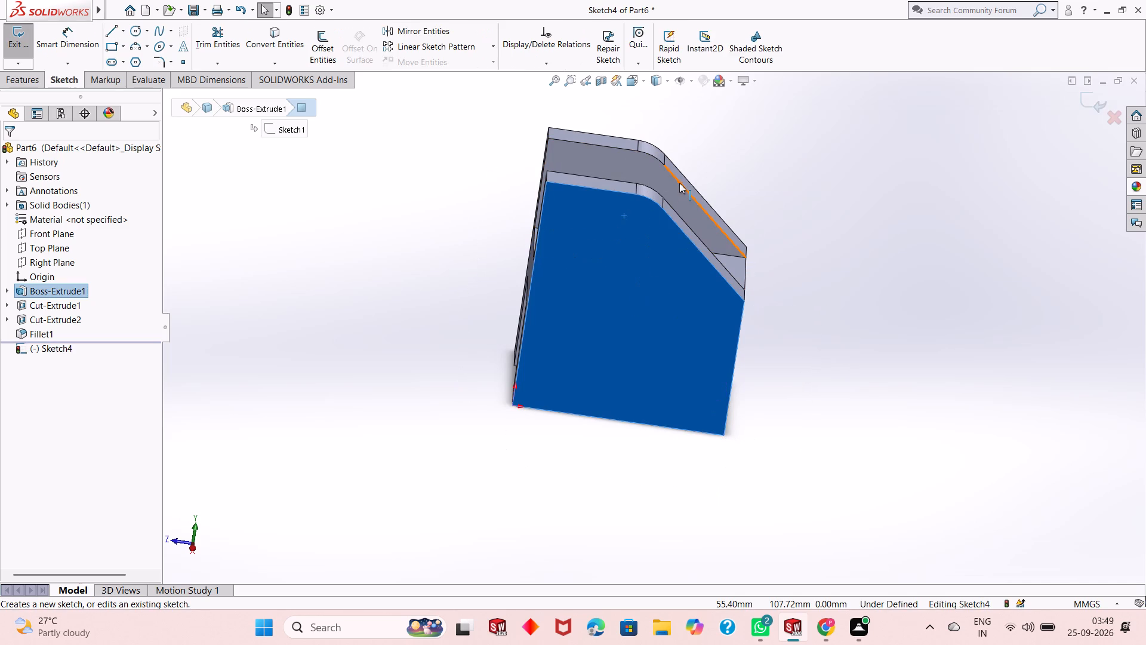
{"action": "key", "text": "ctrl+8"}
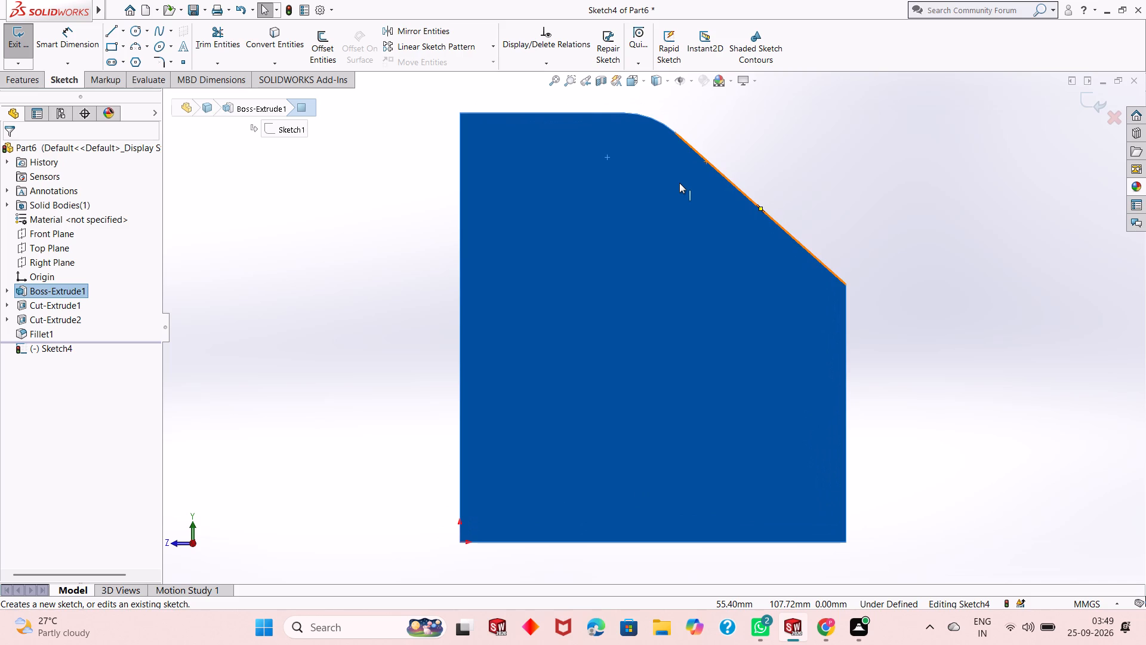
{"action": "key", "text": "Escape"}
{"action": "scroll", "coordinate": [635, 186], "scroll_direction": "up", "scroll_amount": 1}
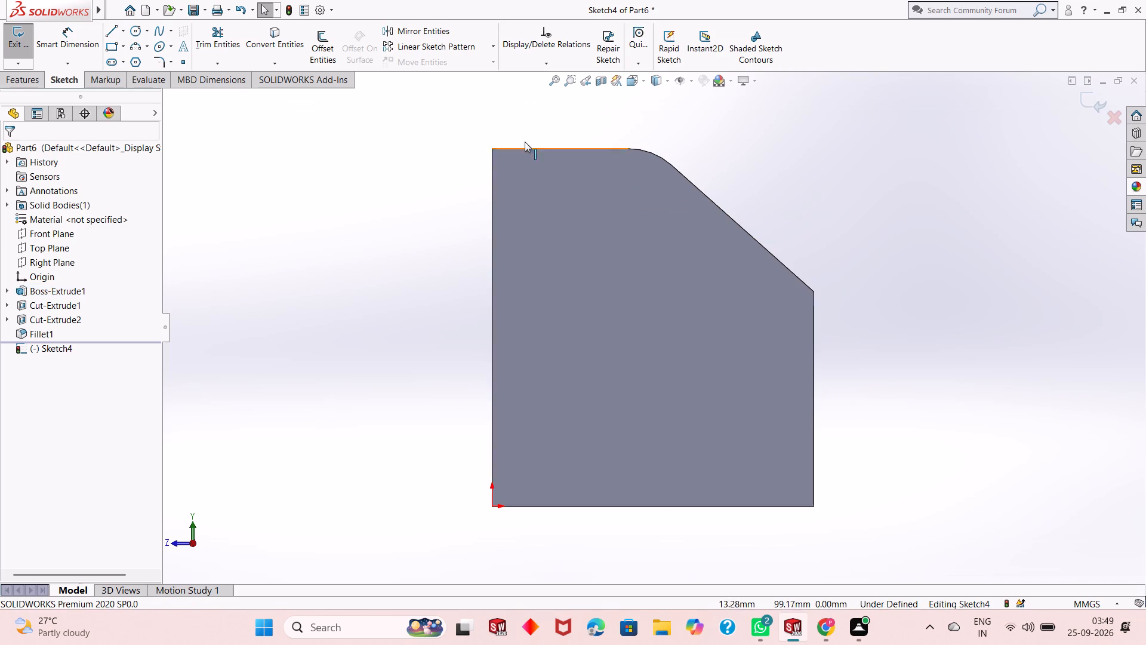
Sketch a circle about 15 mm in diameter on the side face, just below the top edge near the rounded corner.
{"action": "left_click", "coordinate": [134, 31]}
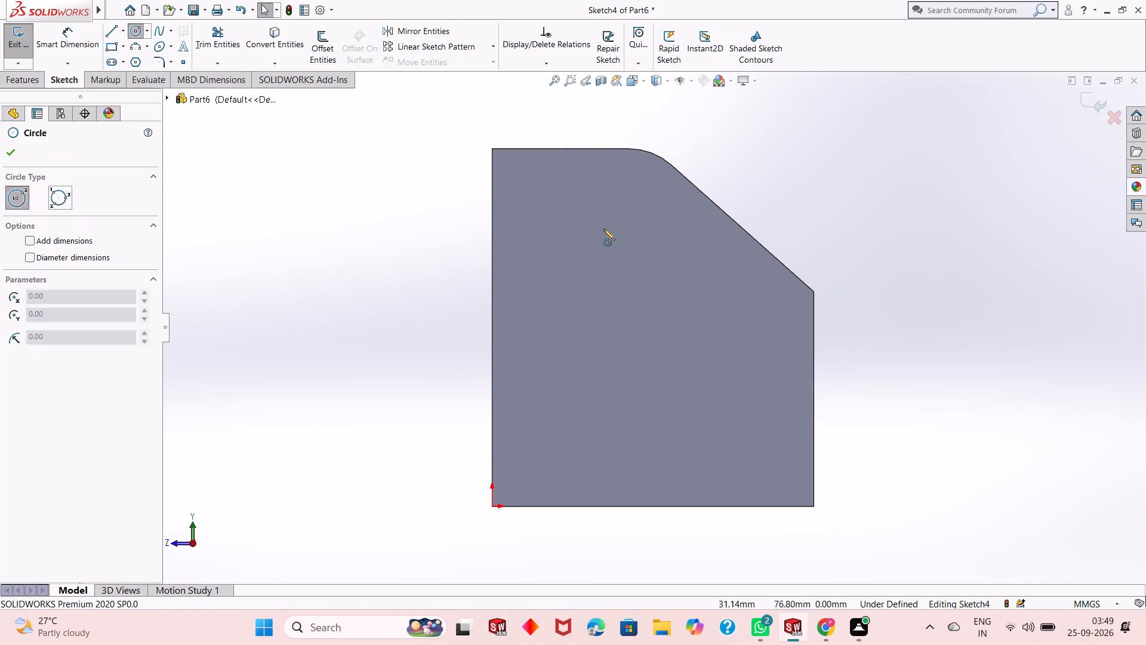
{"action": "left_click", "coordinate": [611, 199]}
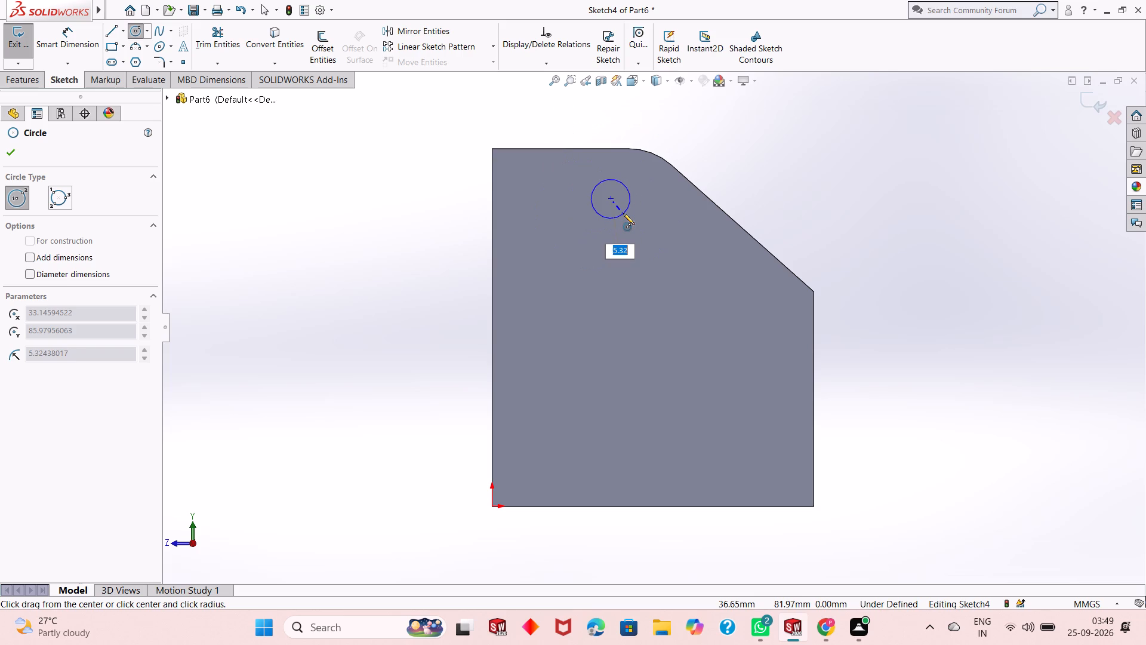
{"action": "left_click", "coordinate": [623, 222]}
{"action": "right_click", "coordinate": [721, 139]}
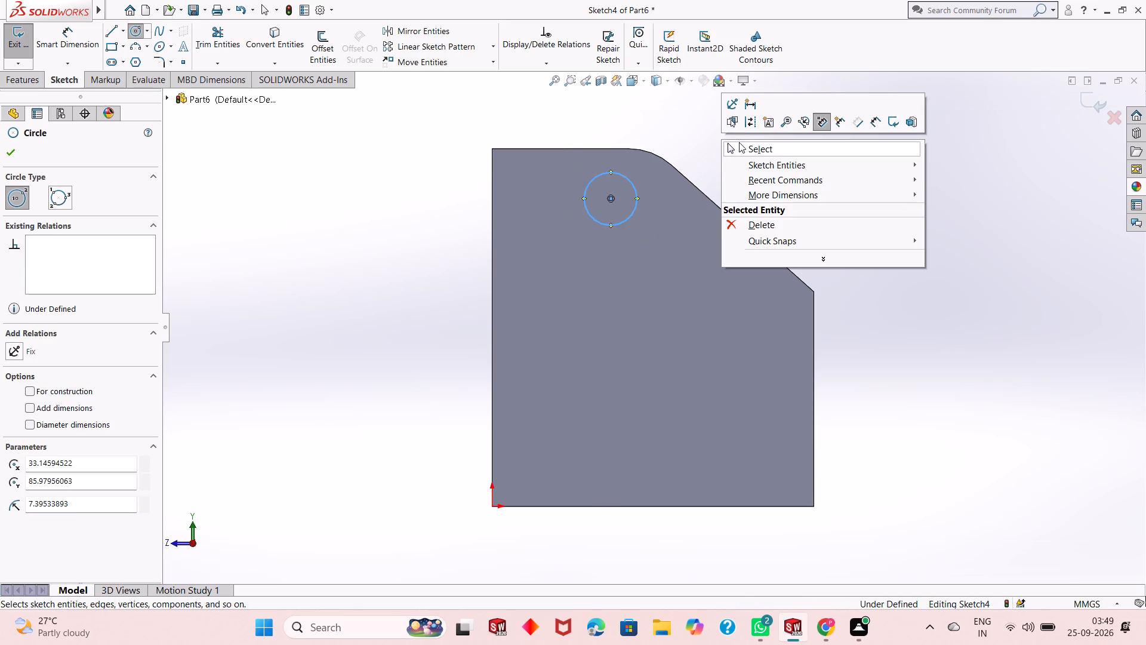
{"action": "left_click", "coordinate": [741, 143]}
Dimension the circle's diameter as 20 mm.
{"action": "left_click", "coordinate": [54, 46]}
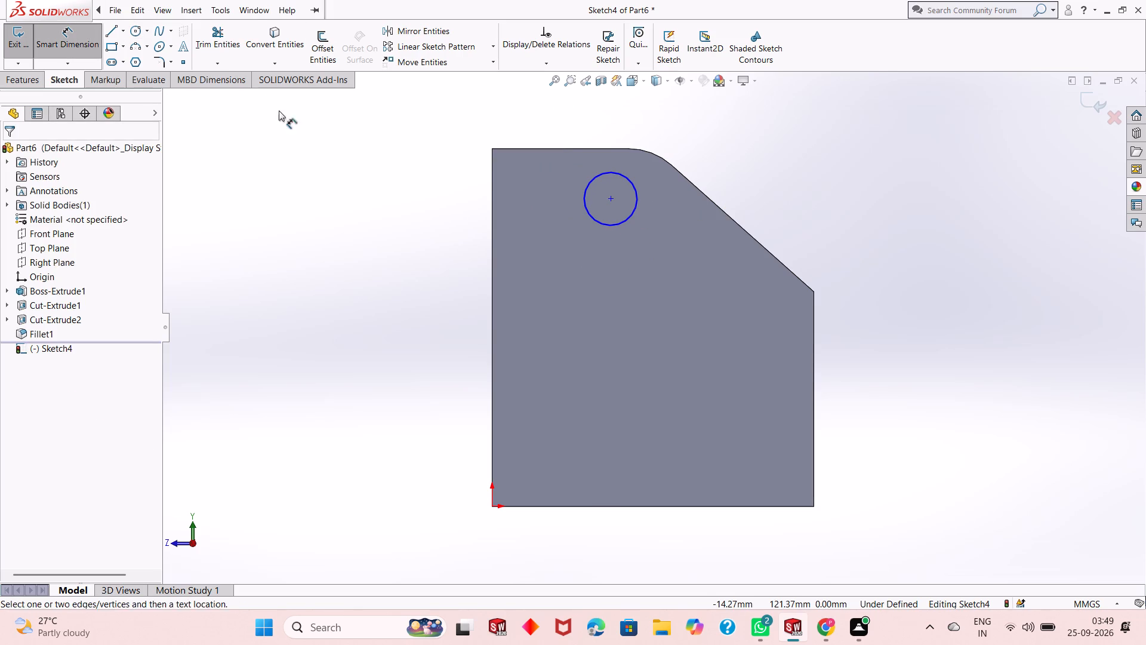
{"action": "left_click", "coordinate": [612, 226]}
{"action": "left_click", "coordinate": [408, 328]}
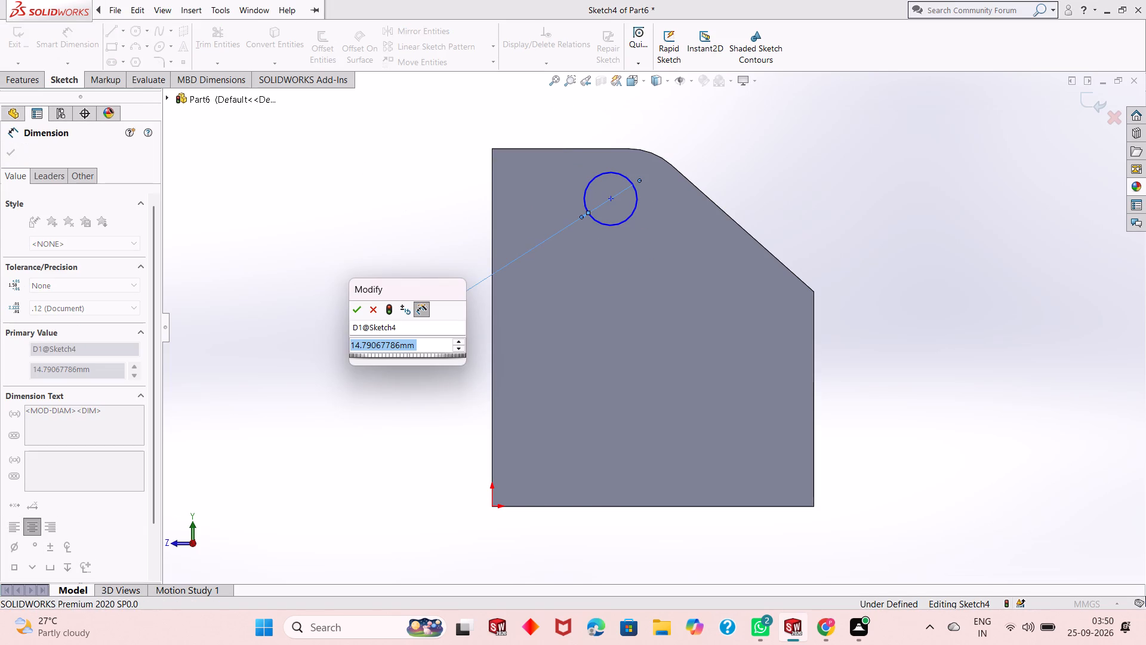
{"action": "type", "text": "20"}
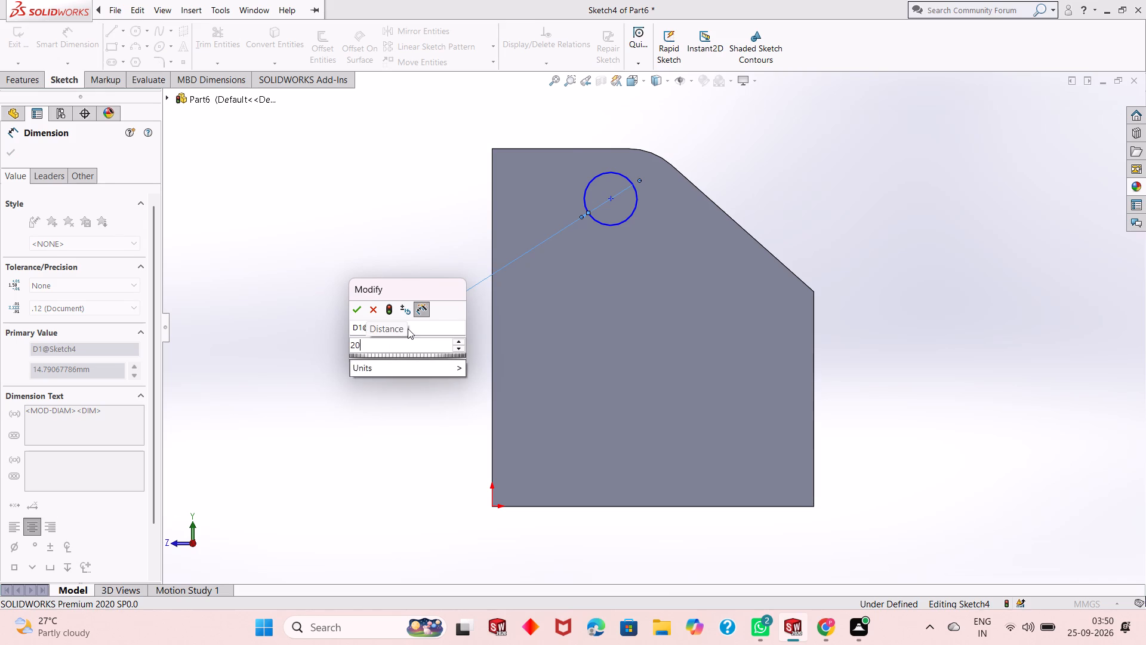
{"action": "key", "text": "Return"}
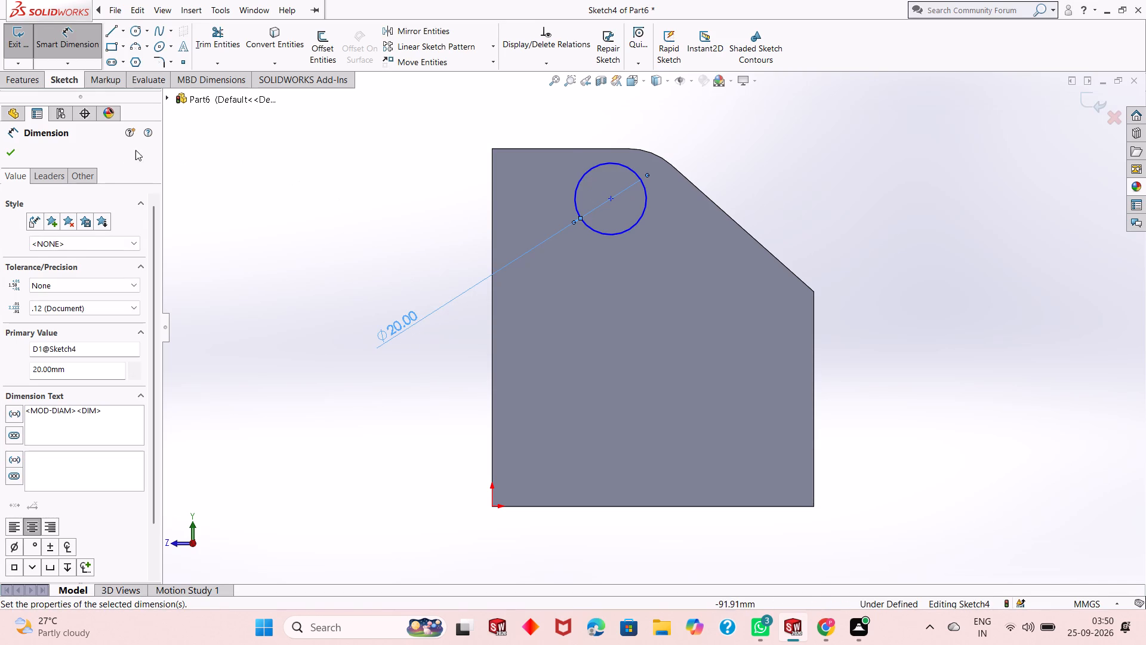
Dimension the circle's centre 20 mm below the side face's top edge.
{"action": "left_click", "coordinate": [611, 201]}
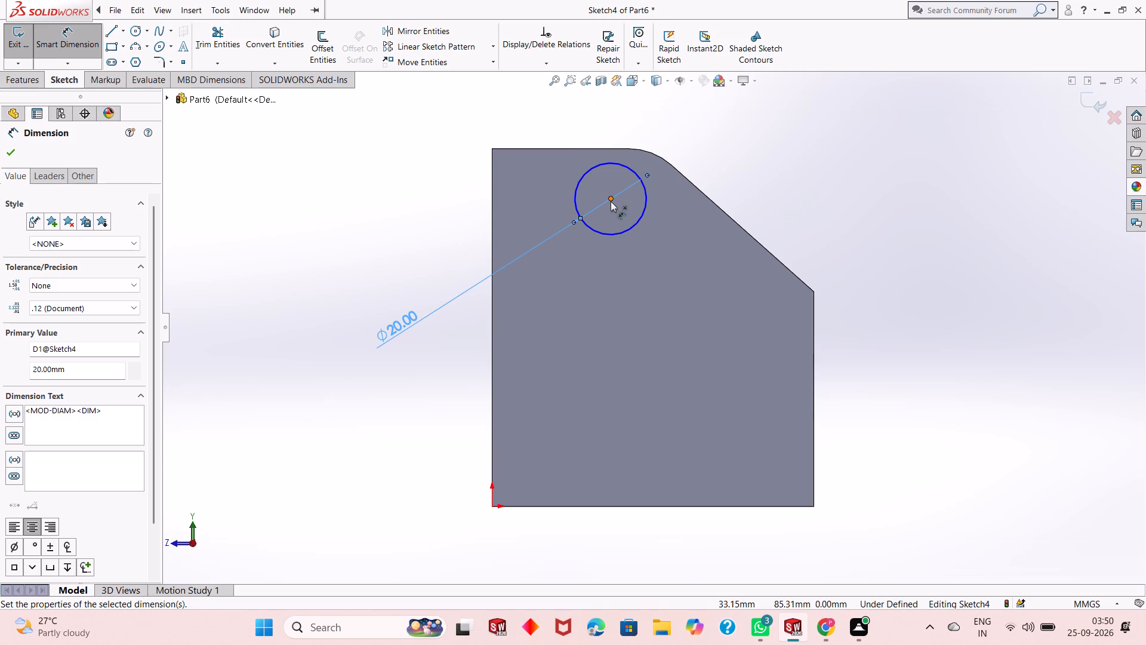
{"action": "left_click", "coordinate": [613, 150]}
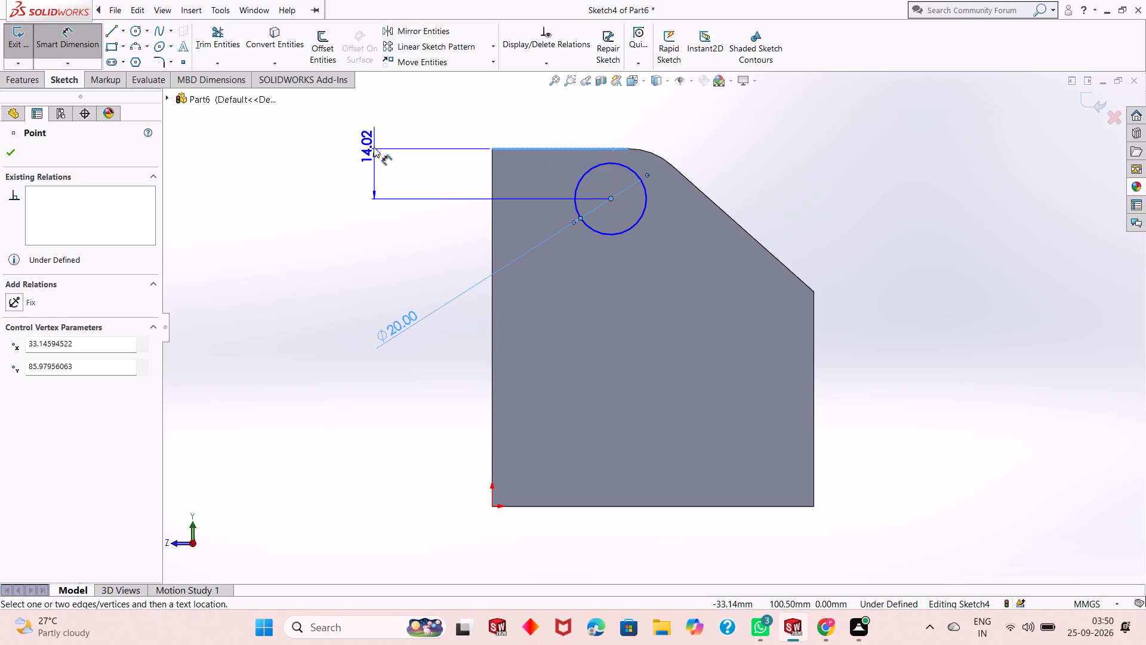
{"action": "left_click", "coordinate": [373, 147]}
{"action": "type", "text": "20"}
{"action": "key", "text": "Return"}
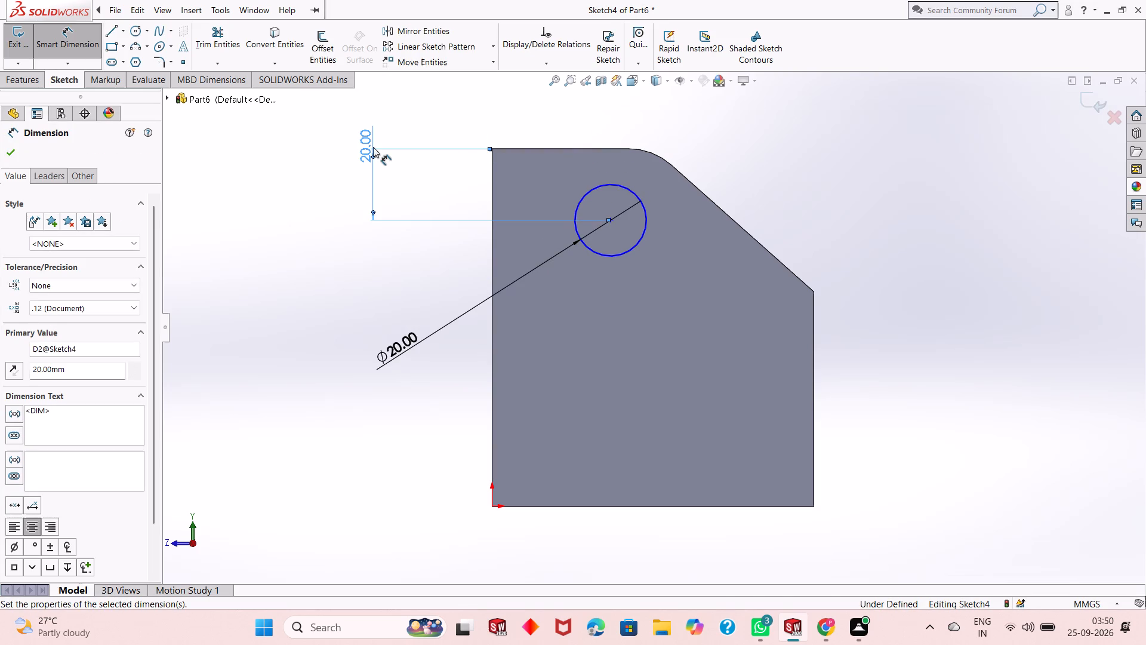
Dimension the circle's centre 35 mm from the side face's tall vertical edge, opposite the slope.
{"action": "left_click", "coordinate": [611, 223]}
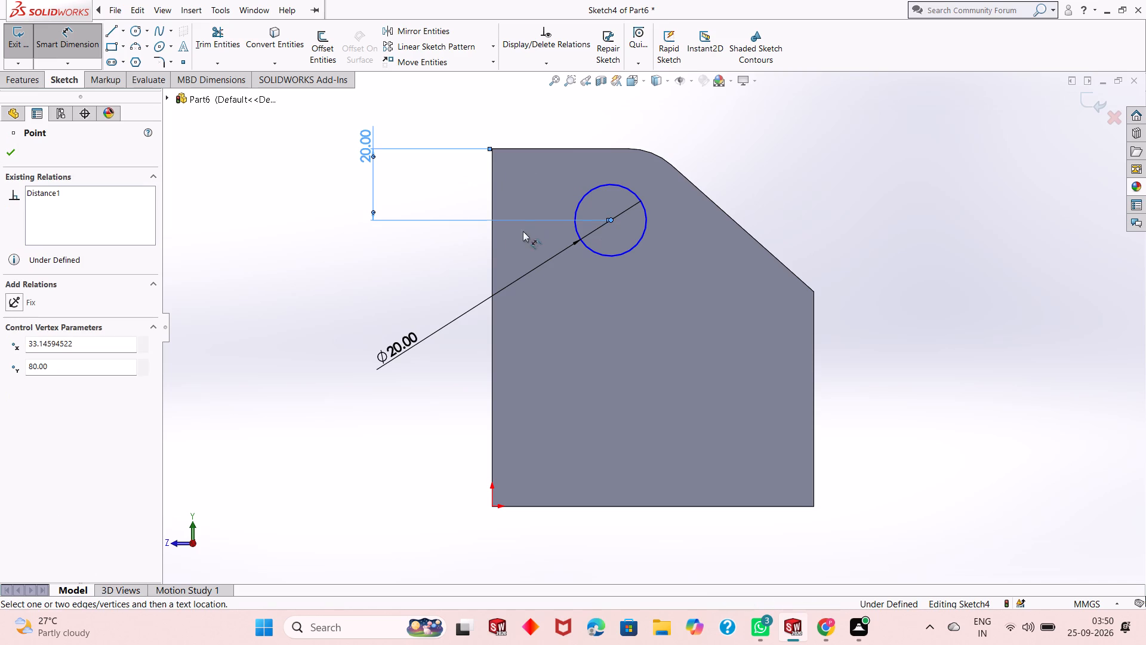
{"action": "left_click", "coordinate": [492, 236]}
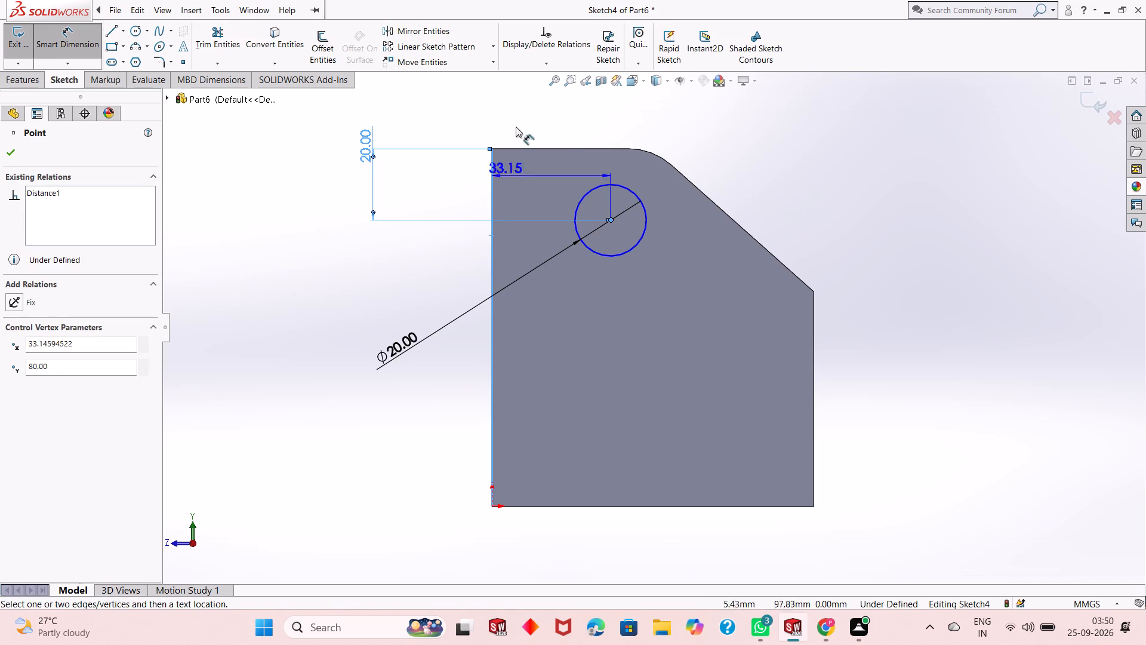
{"action": "left_click", "coordinate": [525, 101]}
{"action": "type", "text": "35"}
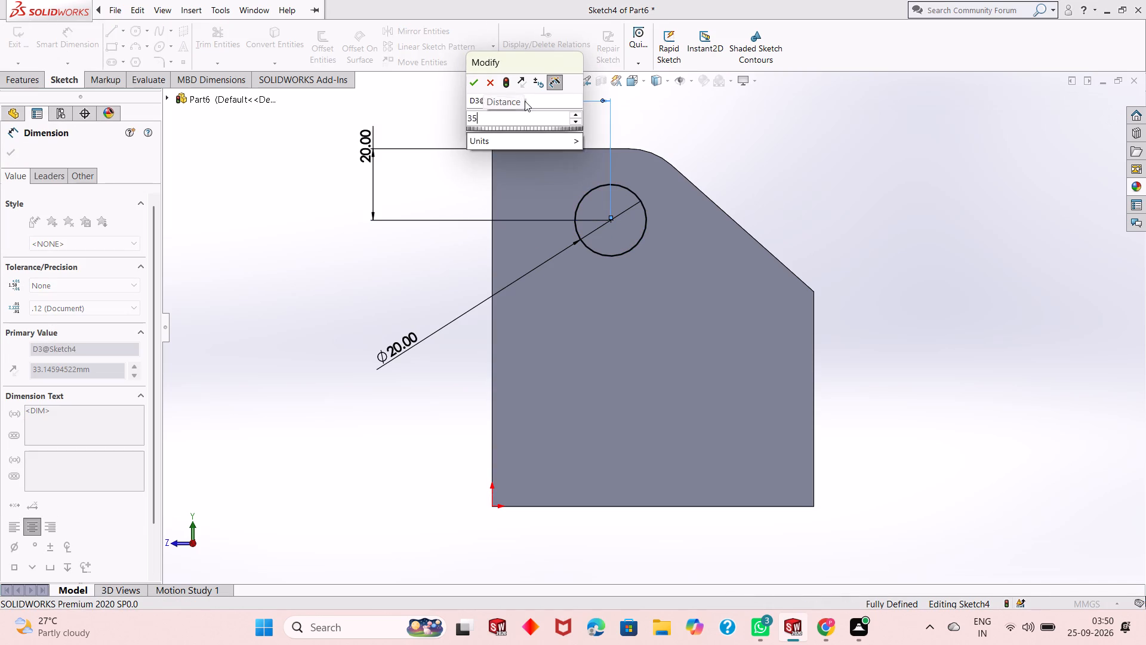
{"action": "key", "text": "Return"}
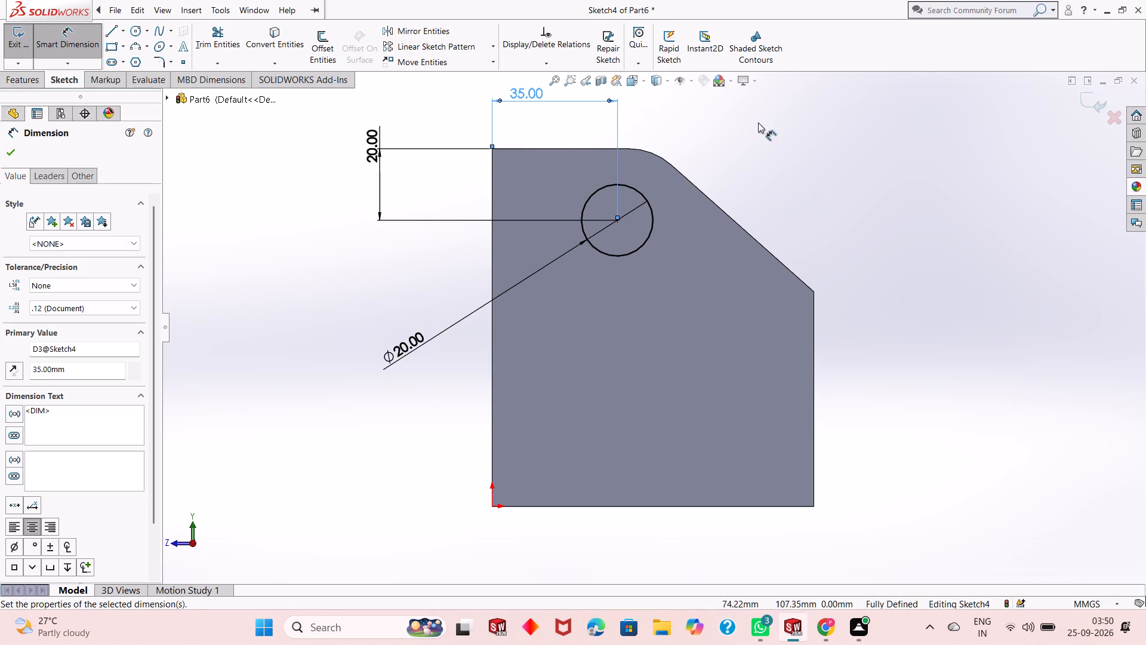
{"action": "right_click", "coordinate": [758, 122]}
{"action": "left_click", "coordinate": [784, 158]}
Cut-extrude the 20 mm circle Through All so the hole passes through both side walls.
{"action": "middle_click_drag", "start_coordinate": [796, 213], "coordinate": [764, 202]}
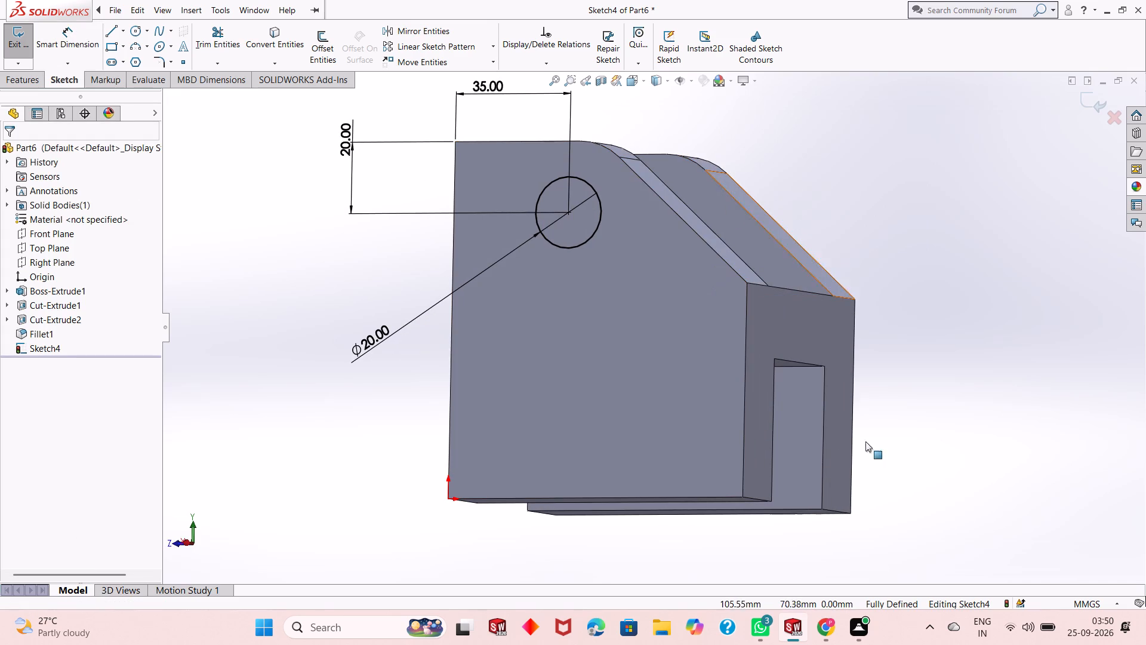
{"action": "middle_click_drag", "start_coordinate": [785, 161], "coordinate": [786, 161]}
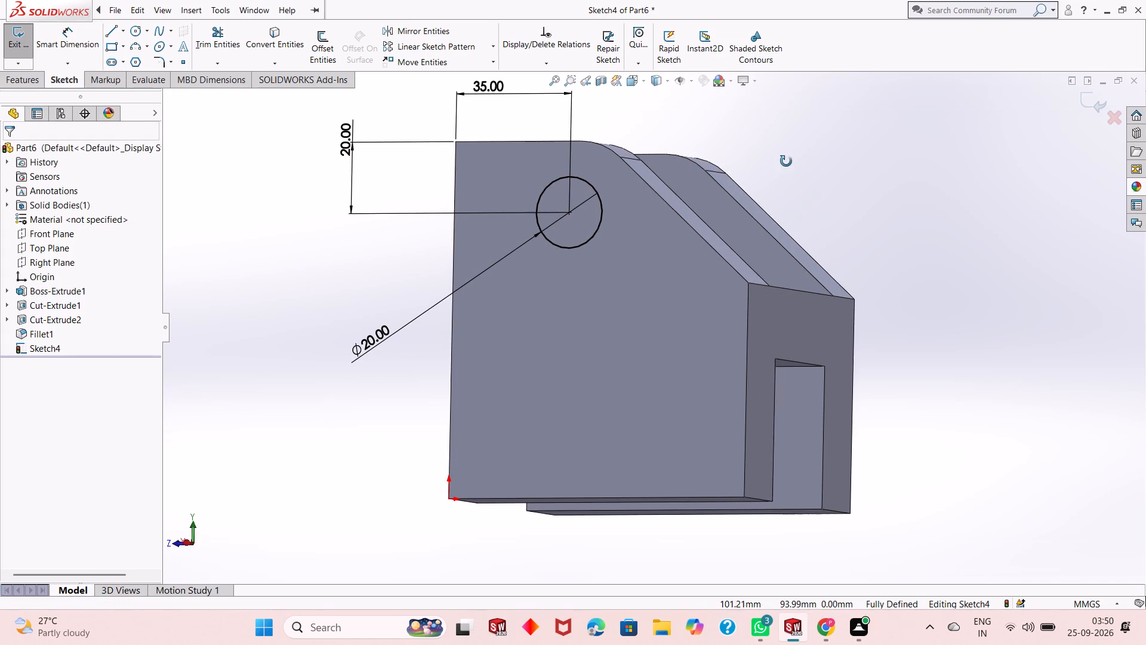
{"action": "middle_click_drag", "start_coordinate": [786, 161], "coordinate": [746, 228]}
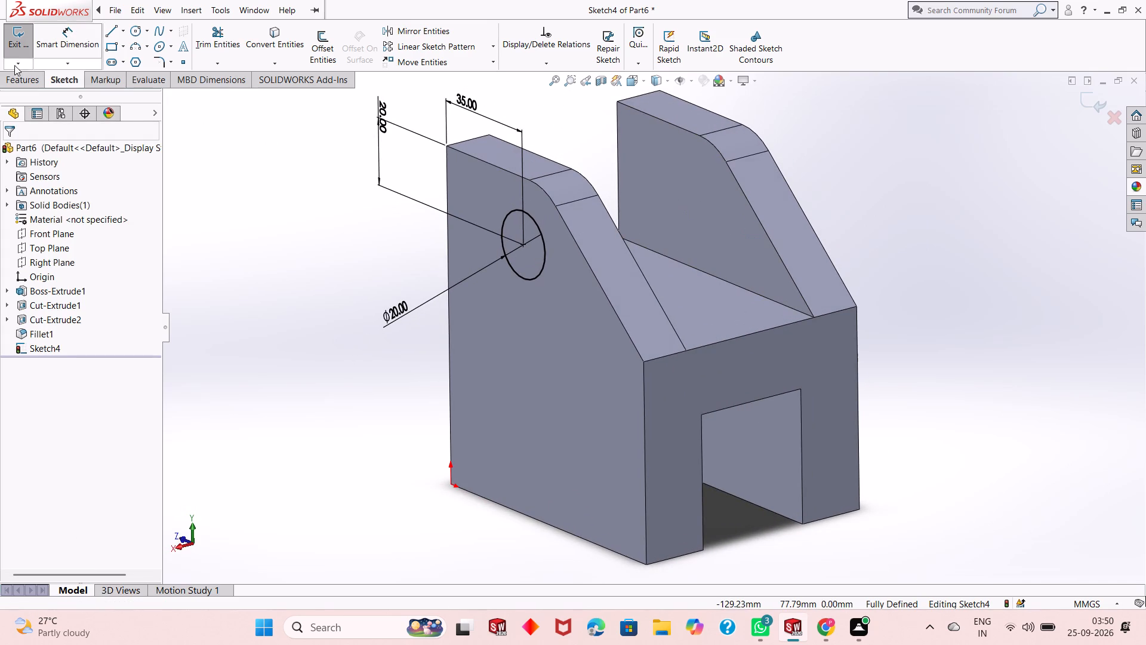
{"action": "left_click", "coordinate": [17, 81]}
{"action": "left_click", "coordinate": [198, 44]}
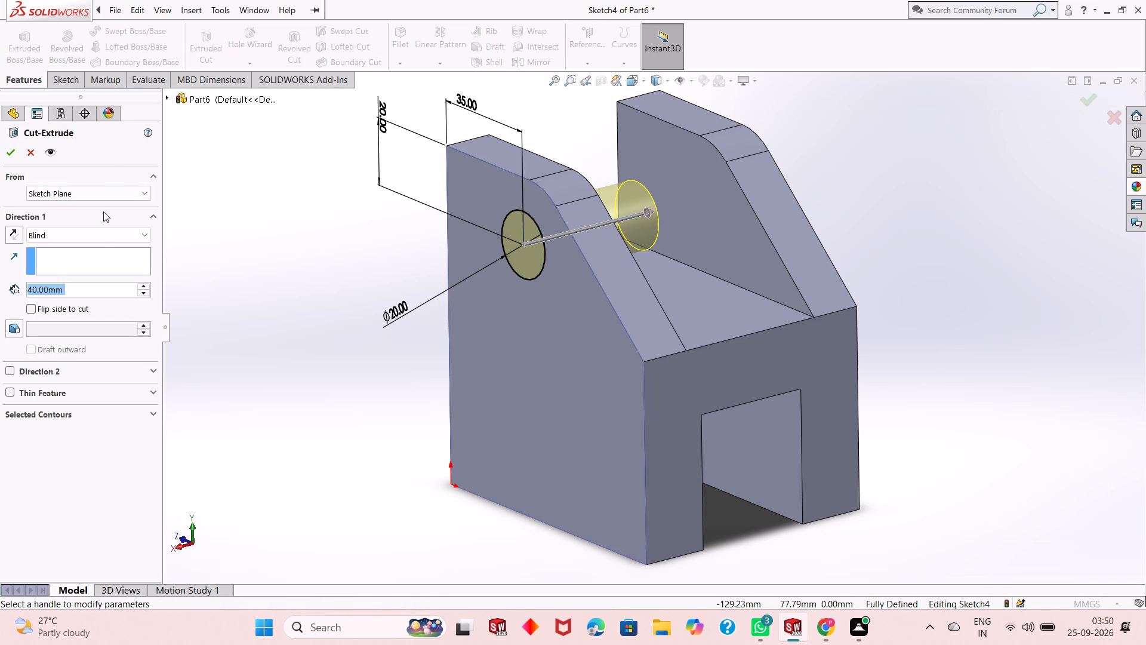
{"action": "left_click", "coordinate": [102, 239]}
{"action": "left_click", "coordinate": [104, 255]}
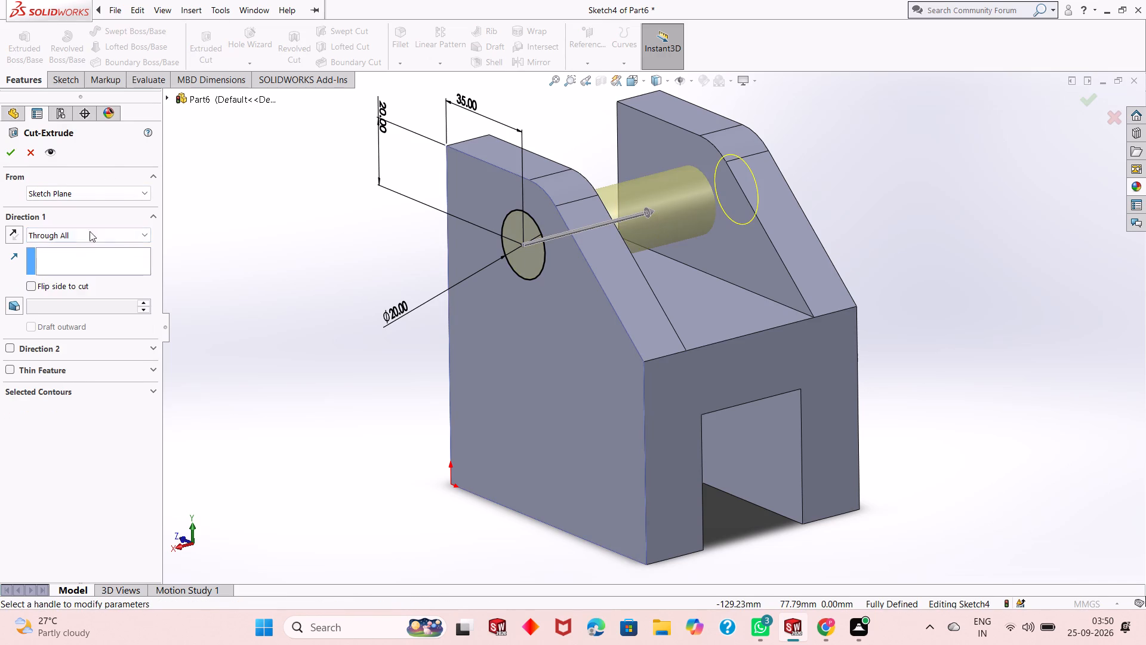
{"action": "left_click", "coordinate": [13, 152]}
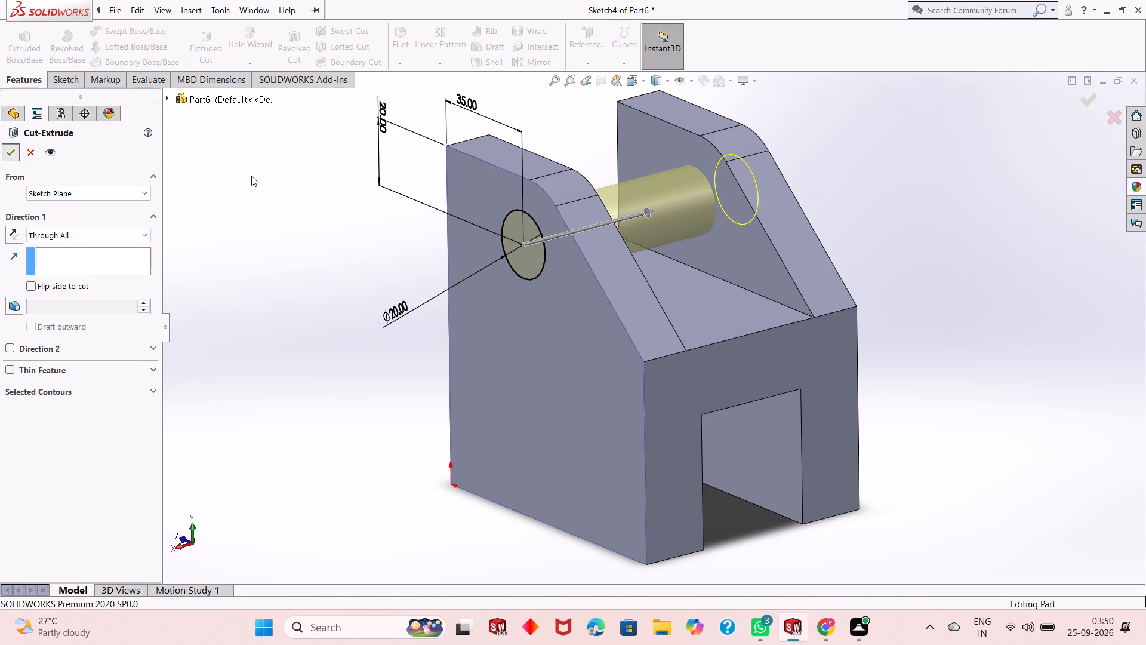
{"action": "left_click", "coordinate": [293, 188]}
Start a sketch on the channel floor between the side walls and view it face-on.
{"action": "scroll", "coordinate": [581, 257], "scroll_direction": "up", "scroll_amount": 1}
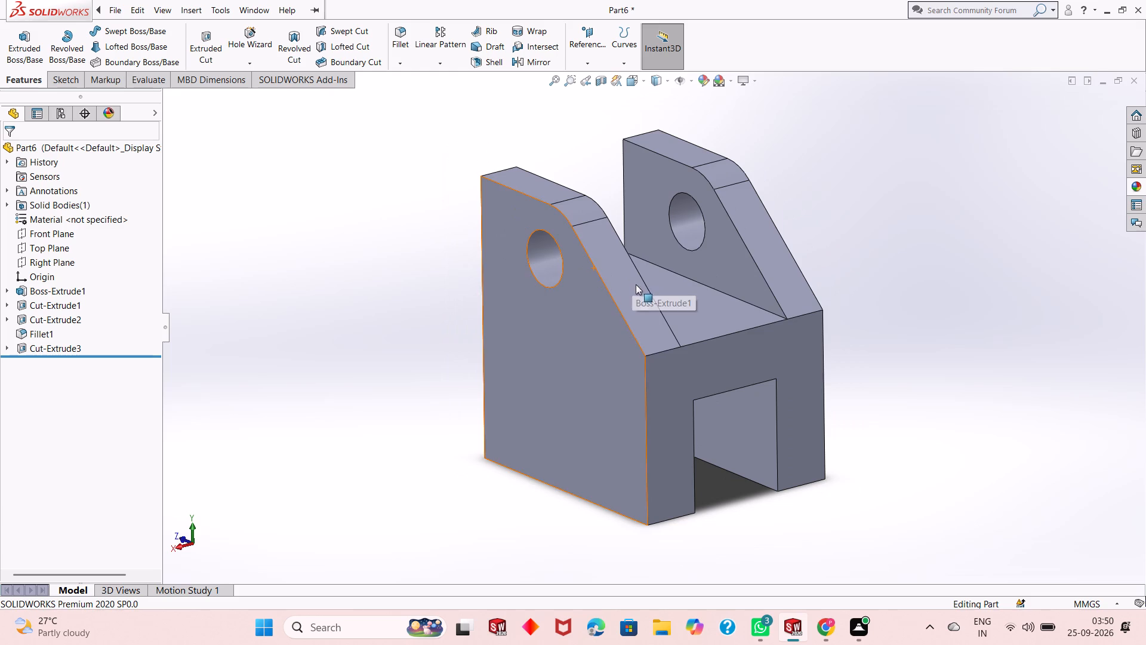
{"action": "left_click", "coordinate": [715, 325]}
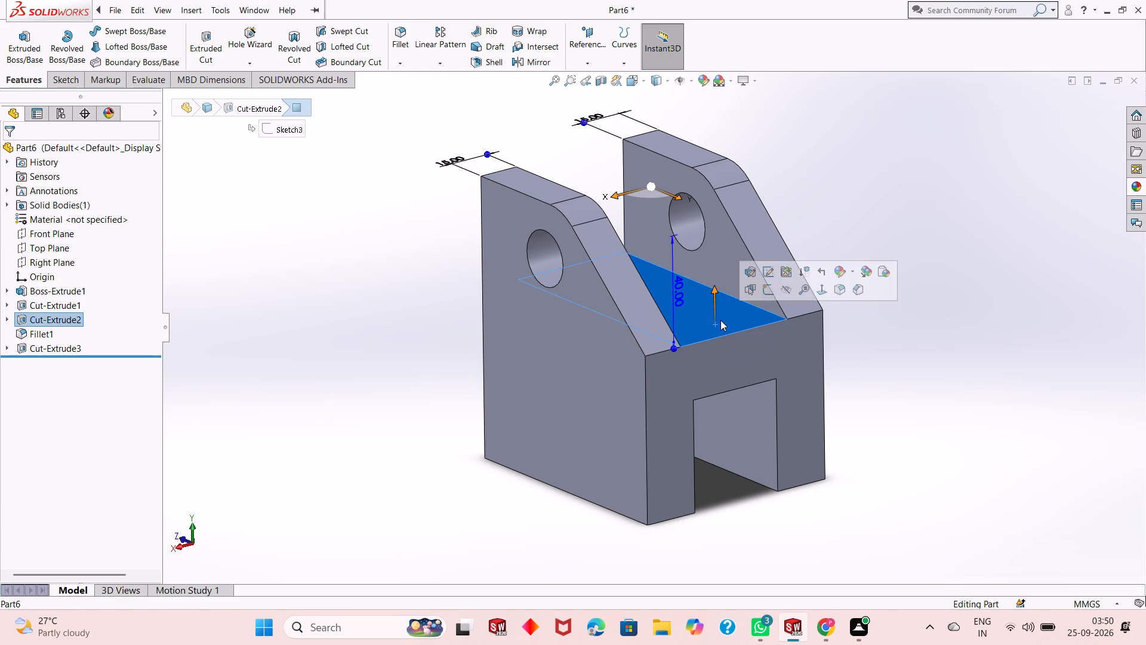
{"action": "left_click", "coordinate": [768, 293]}
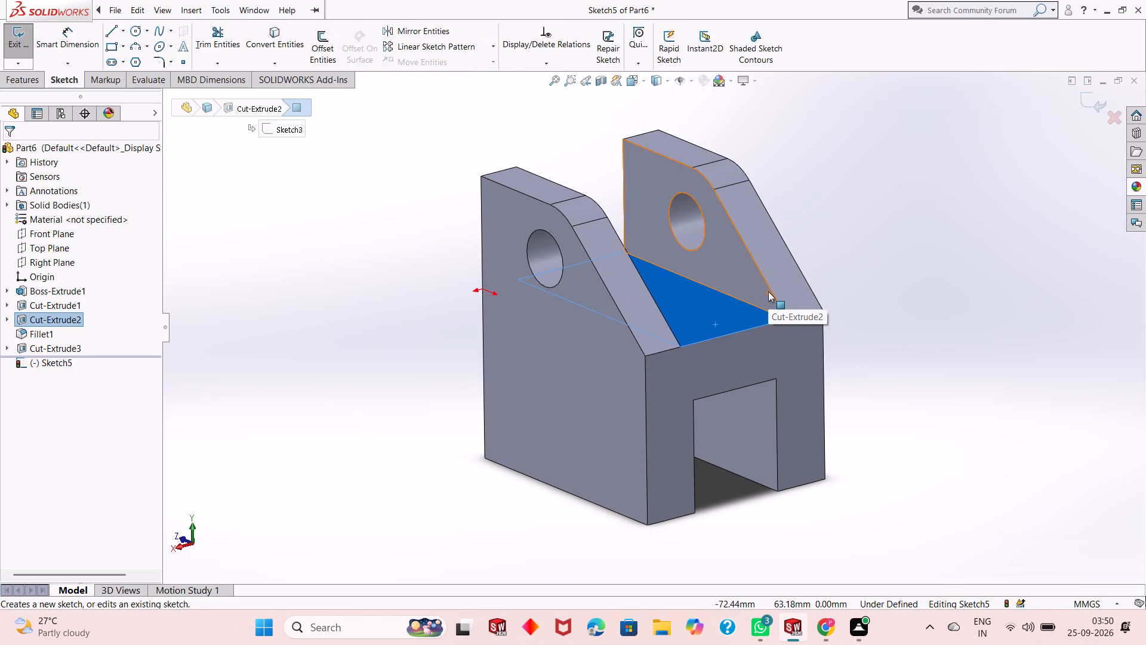
{"action": "key", "text": "ctrl+8"}
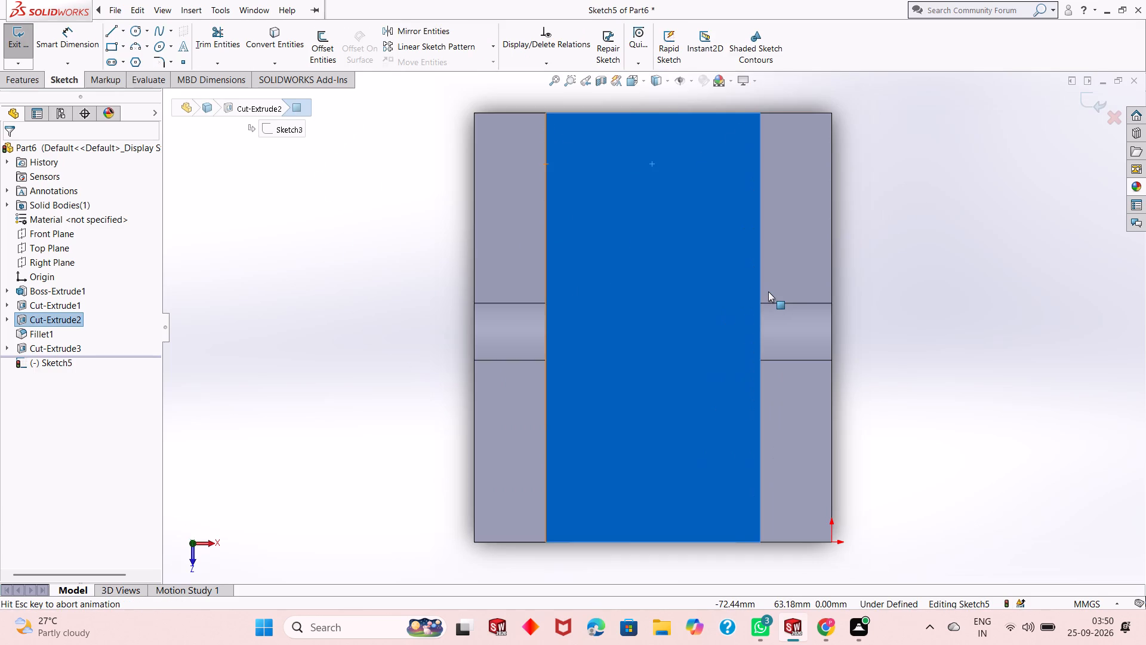
{"action": "key", "text": "Escape"}
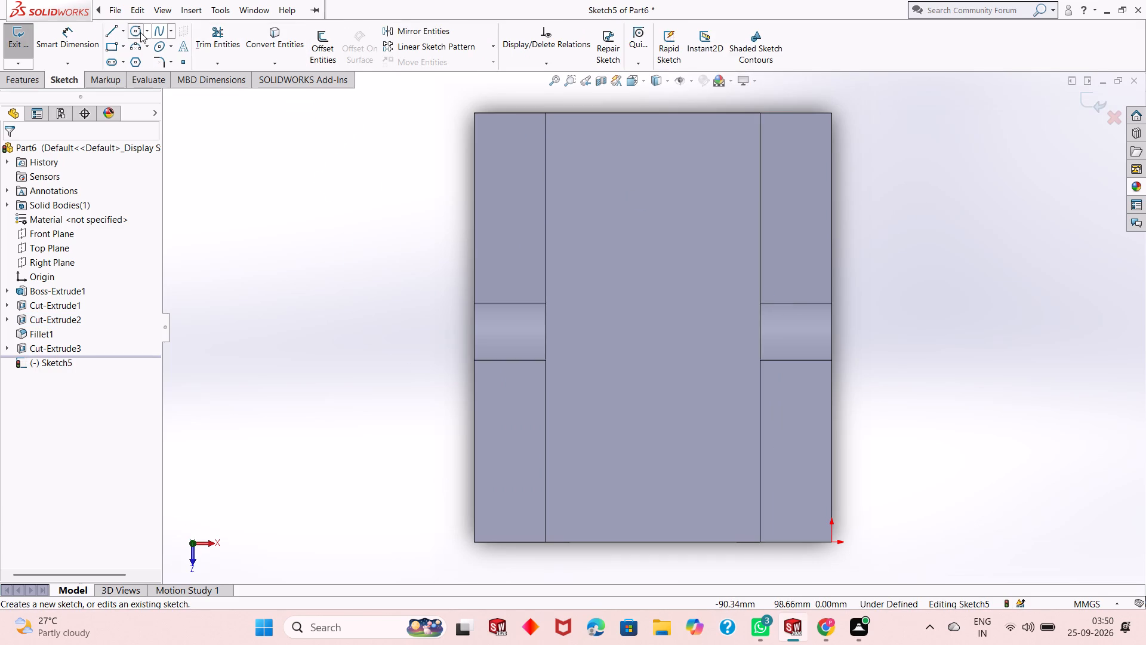
Sketch a circle about 20 mm in diameter on the channel floor, midway between the walls near the sloped end's edge.
{"action": "left_click", "coordinate": [137, 35]}
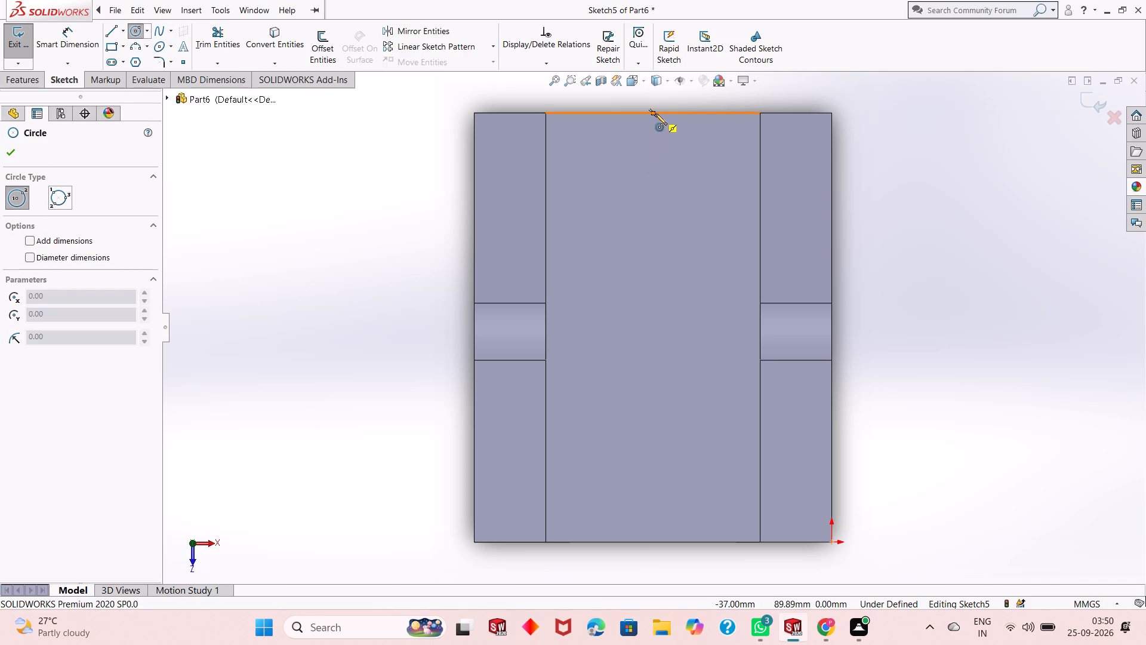
{"action": "left_click", "coordinate": [656, 185]}
{"action": "left_click", "coordinate": [660, 234]}
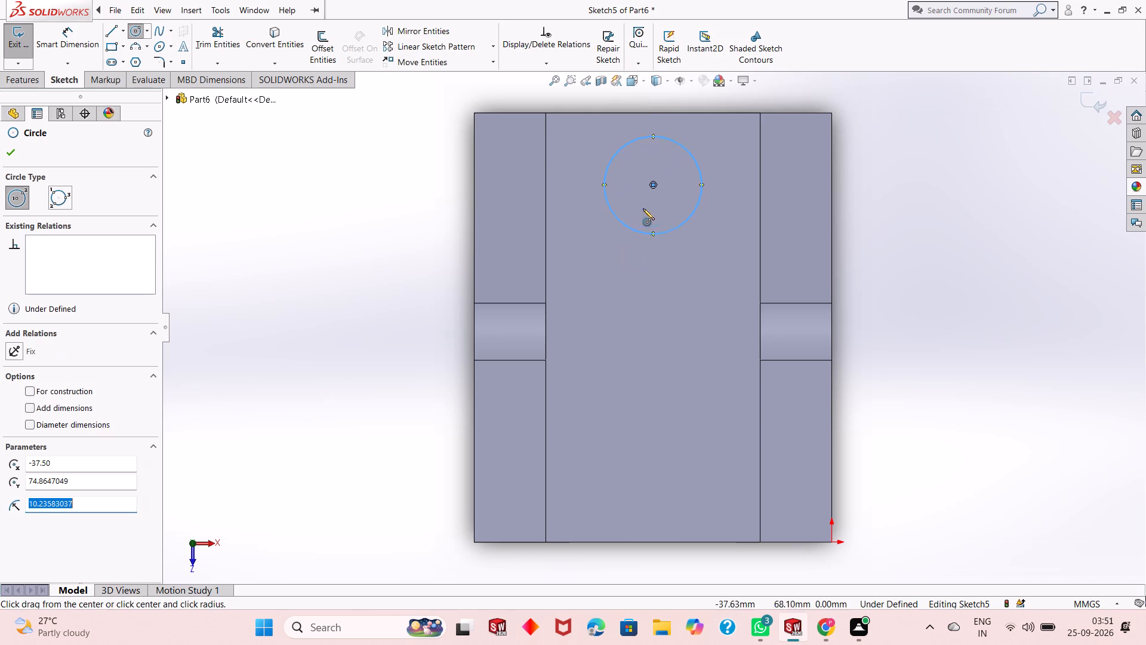
{"action": "left_click", "coordinate": [16, 153]}
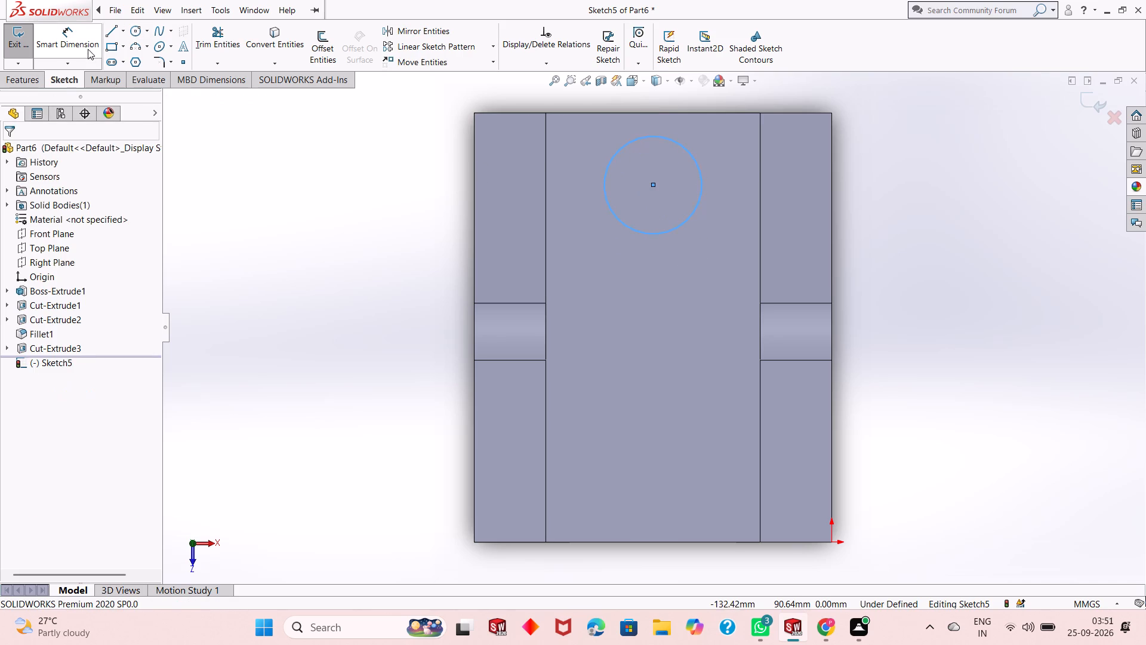
Dimension the channel-floor circle's diameter as 25 mm.
{"action": "left_click", "coordinate": [85, 47]}
{"action": "left_click", "coordinate": [650, 233]}
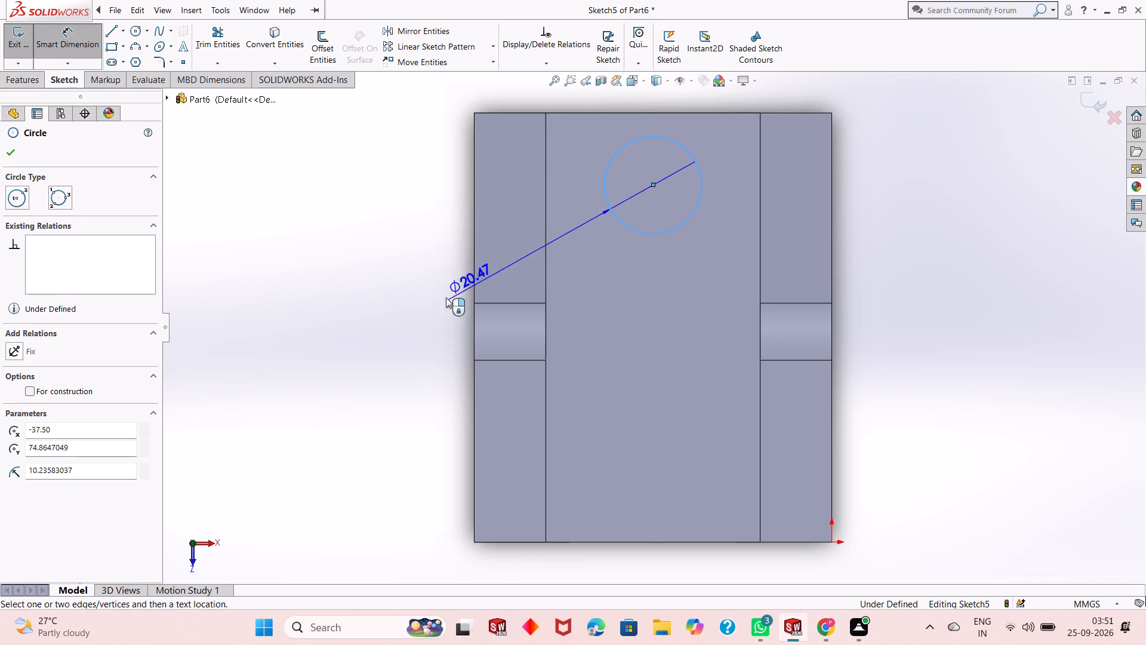
{"action": "left_click", "coordinate": [411, 313]}
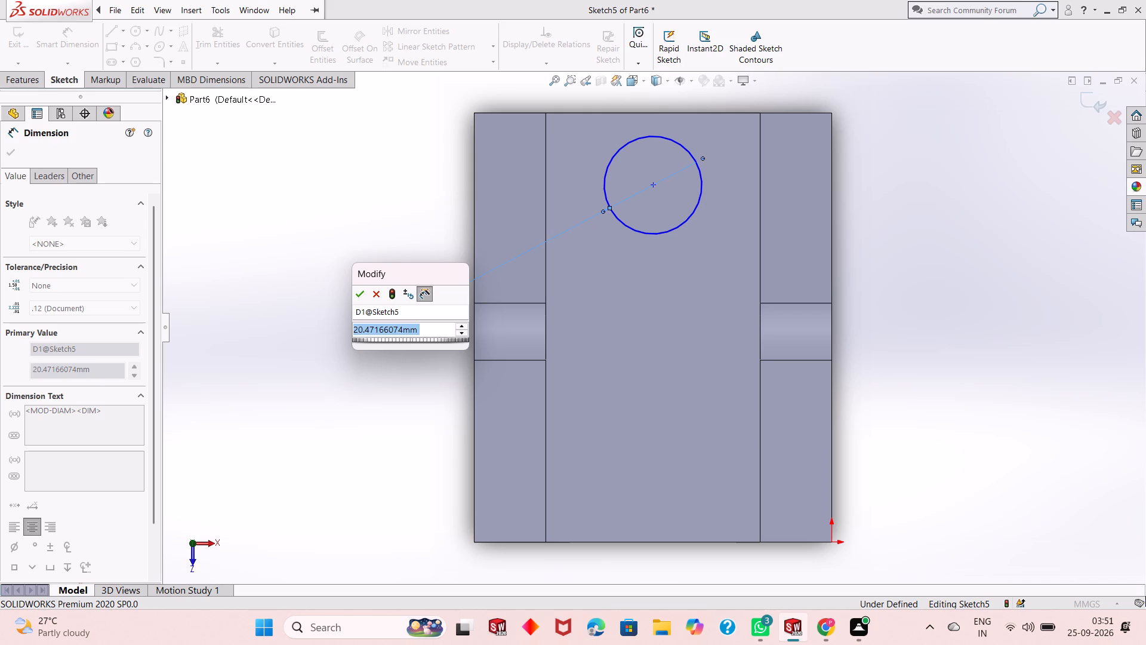
{"action": "type", "text": "25"}
{"action": "key", "text": "Return"}
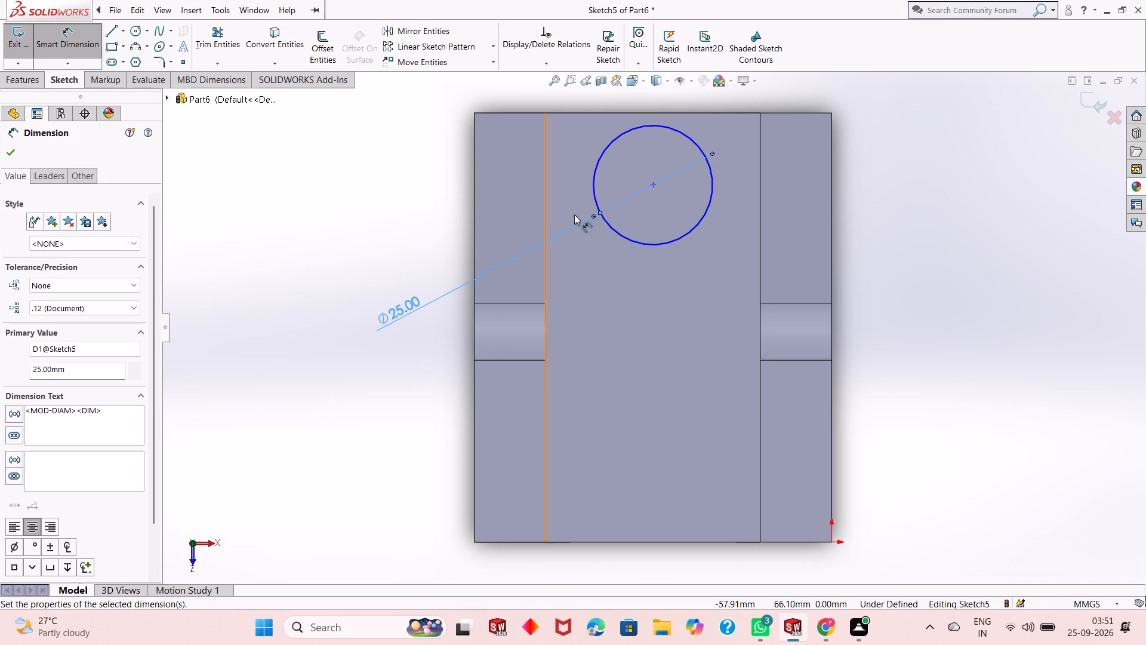
Dimension the circle's centre 22.5 mm from the channel floor's corner at the wall farther from the origin.
{"action": "left_click", "coordinate": [657, 185]}
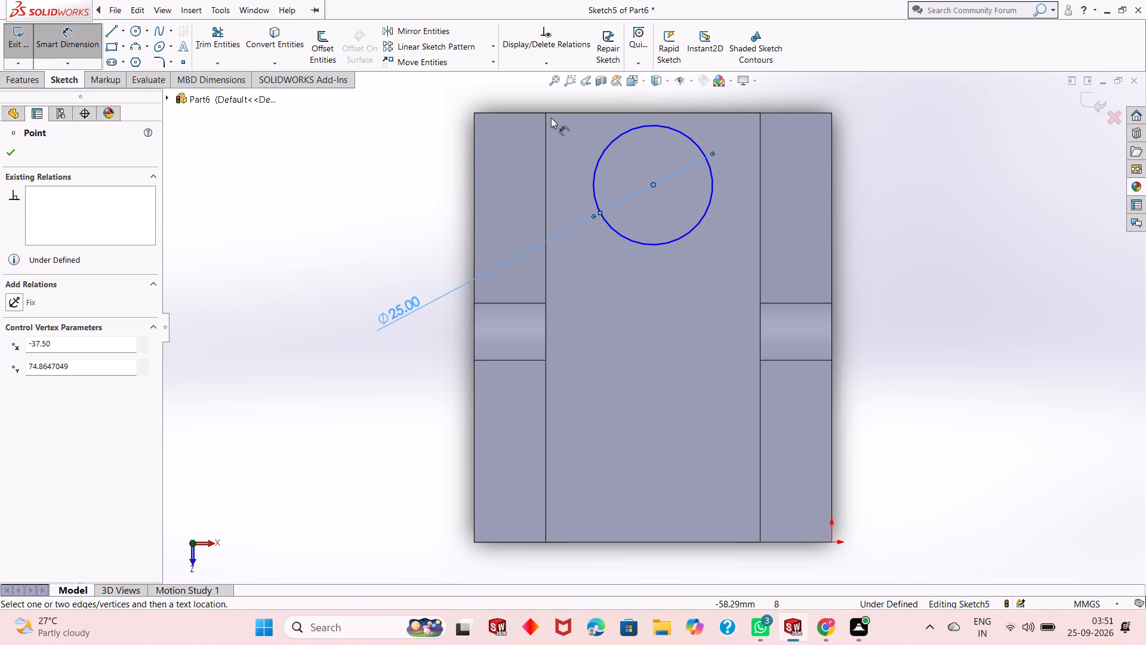
{"action": "left_click", "coordinate": [545, 115]}
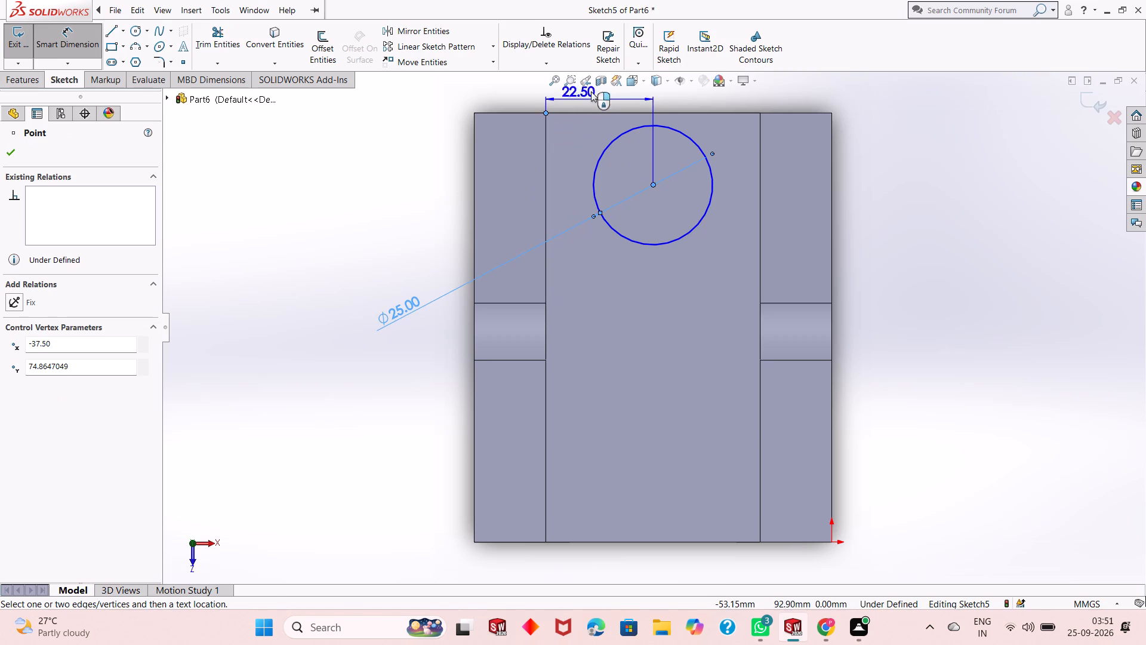
{"action": "left_click", "coordinate": [581, 304]}
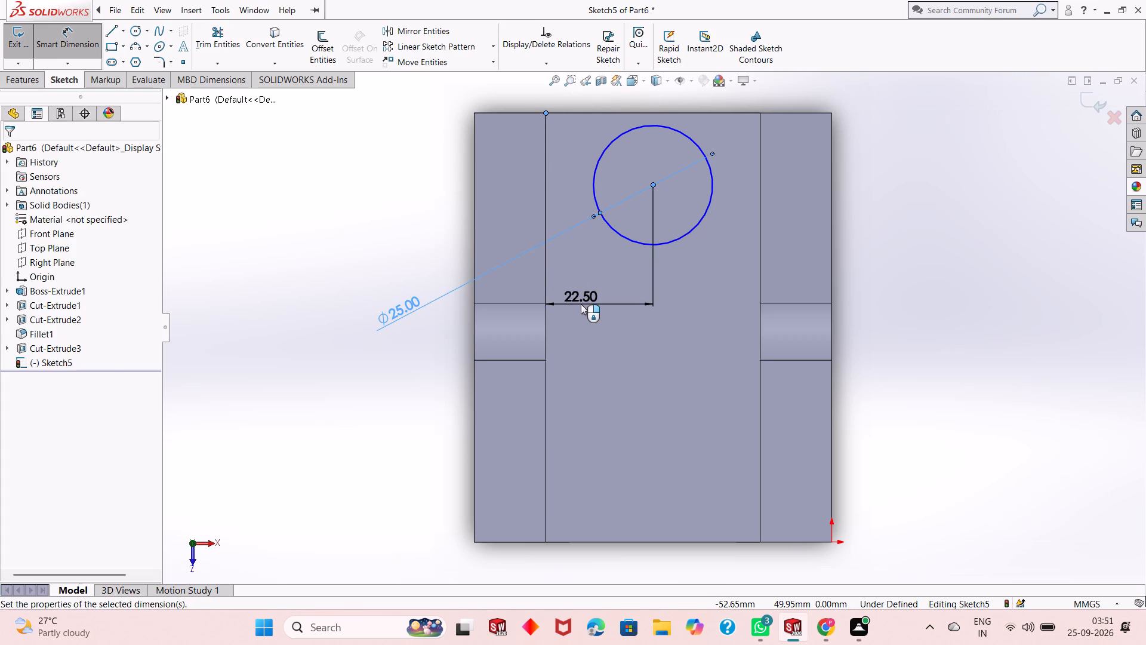
{"action": "left_click", "coordinate": [525, 282]}
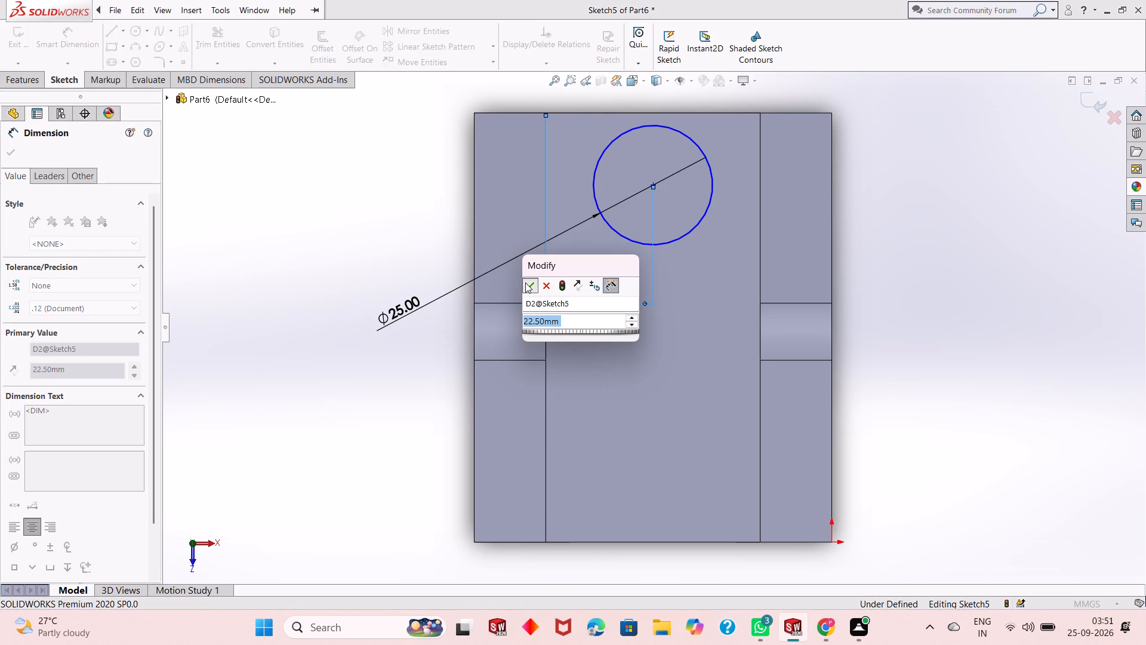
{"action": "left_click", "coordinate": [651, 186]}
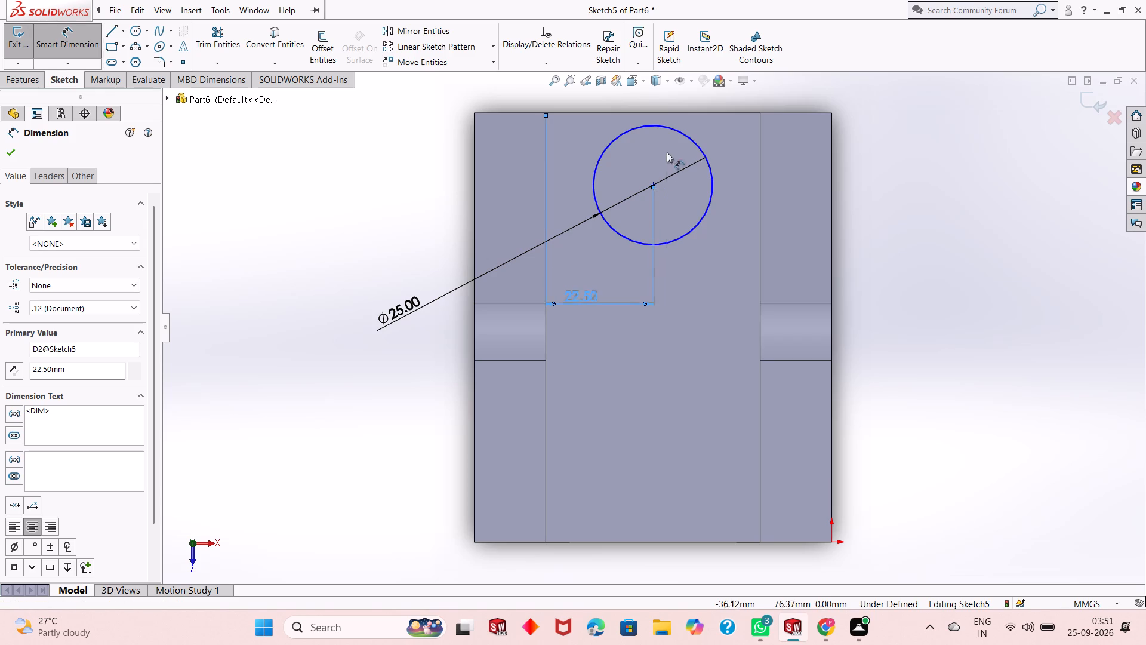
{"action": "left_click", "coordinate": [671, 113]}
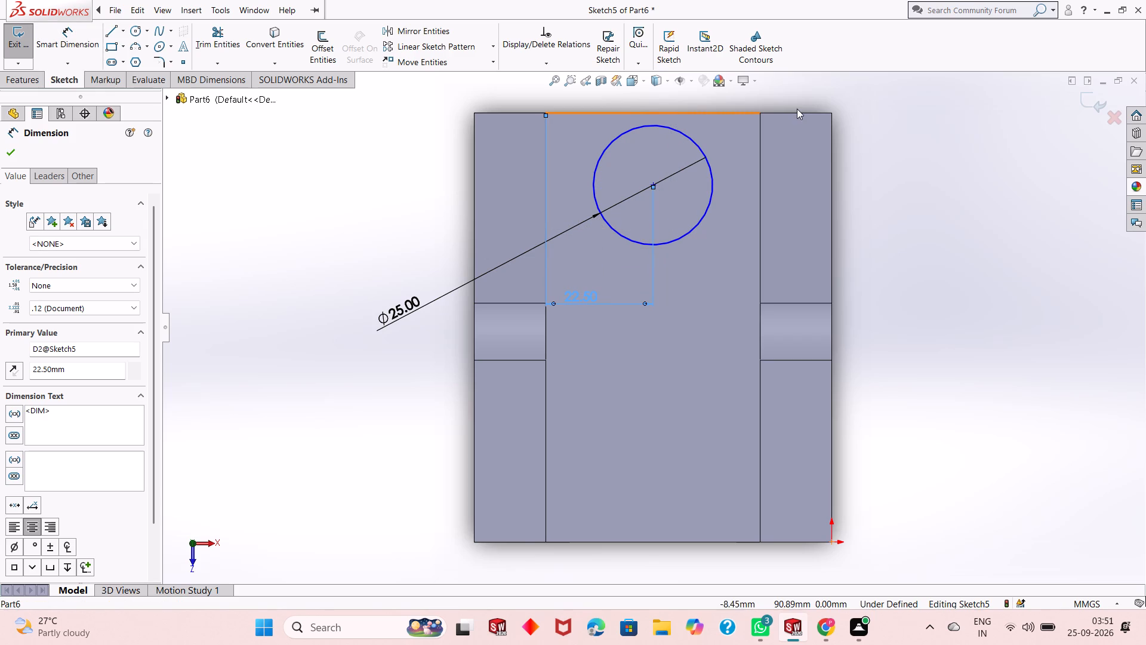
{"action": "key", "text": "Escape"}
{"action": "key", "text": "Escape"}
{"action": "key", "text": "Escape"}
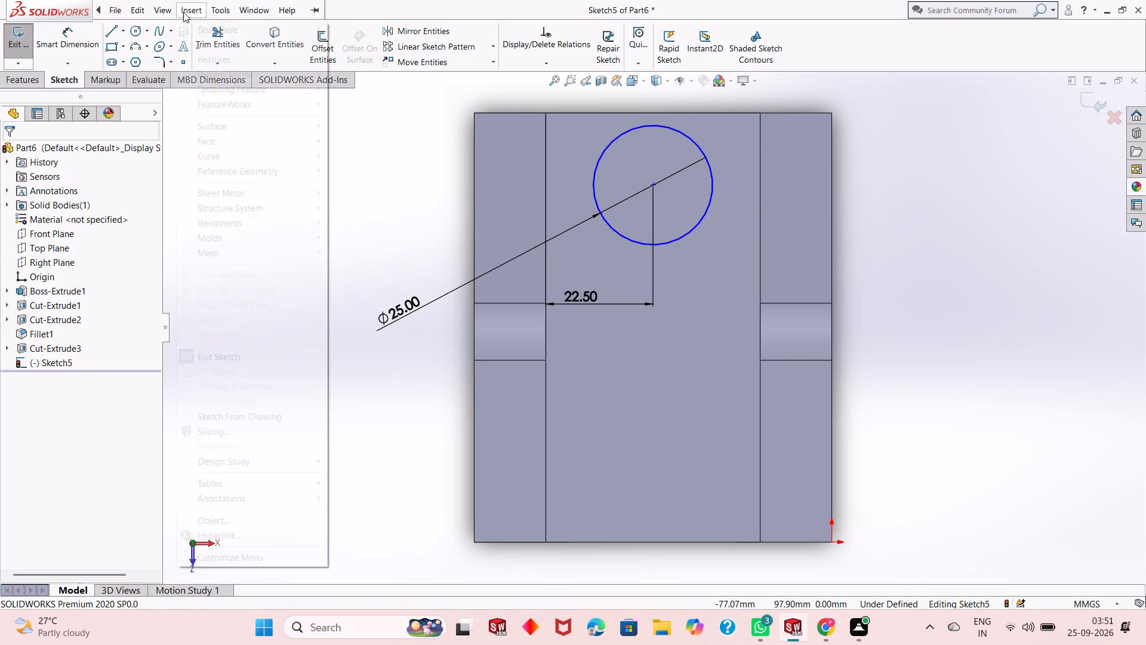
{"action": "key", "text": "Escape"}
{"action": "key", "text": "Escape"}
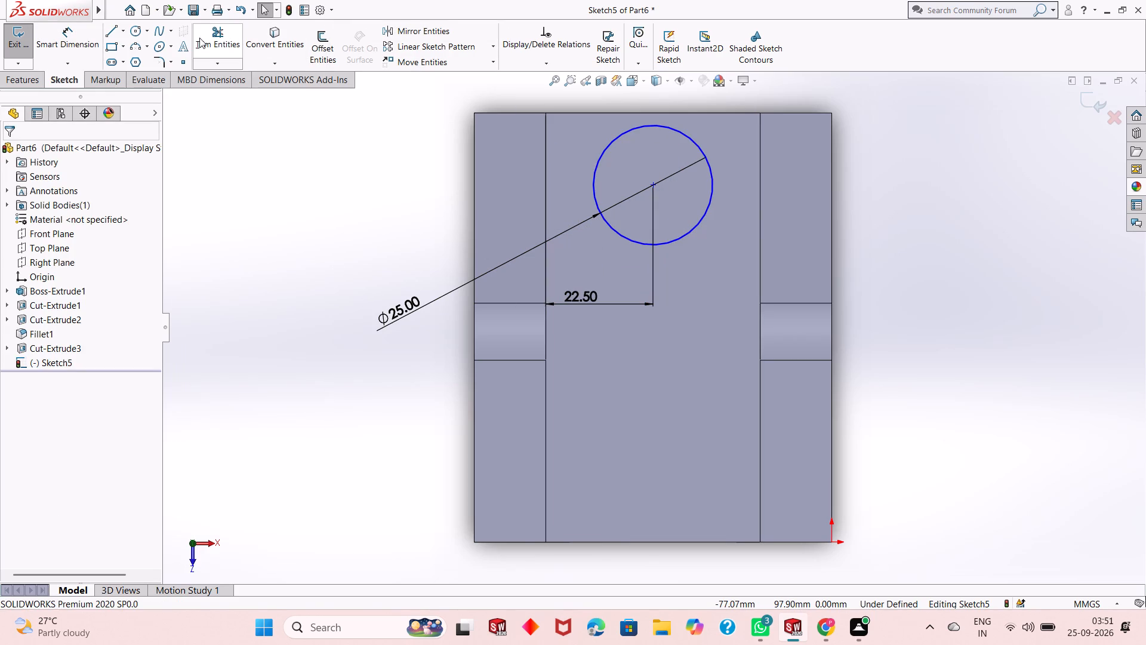
Dimension the circle's centre 12 mm from the channel floor's edge at the sloped end.
{"action": "left_click", "coordinate": [94, 41]}
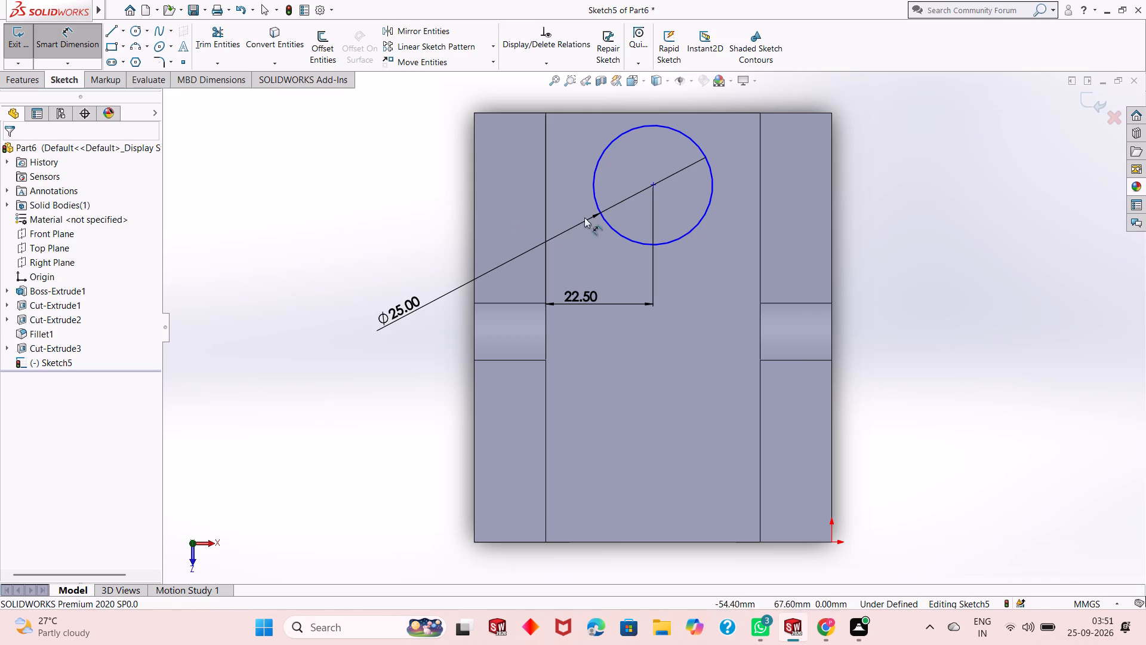
{"action": "left_click", "coordinate": [652, 185]}
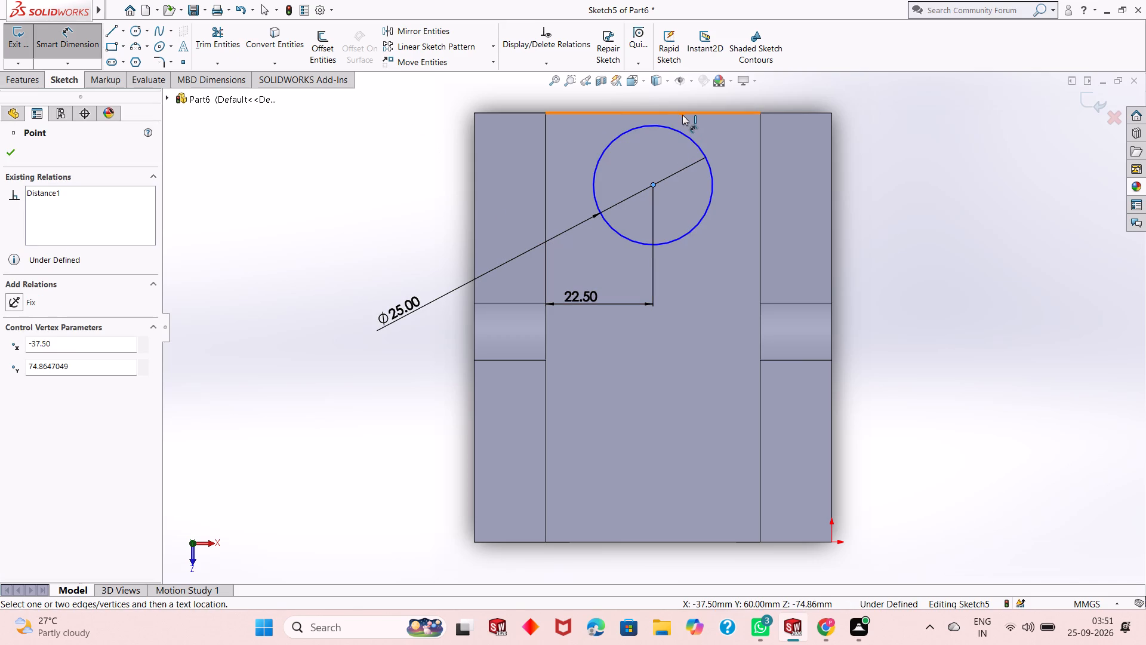
{"action": "left_click", "coordinate": [682, 115]}
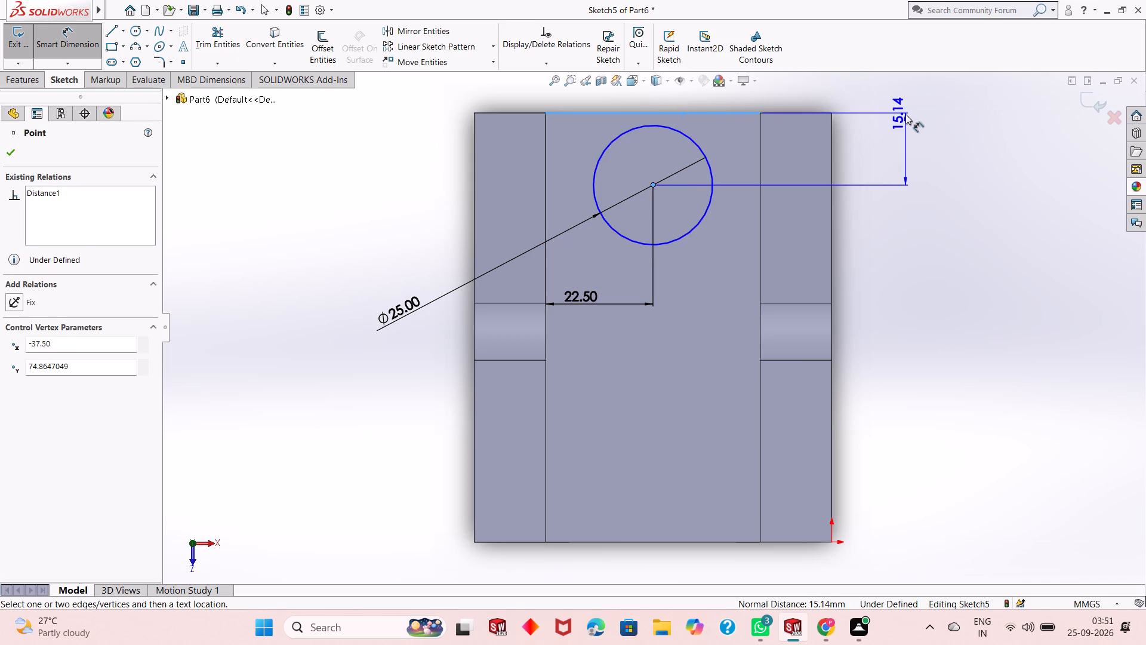
{"action": "left_click", "coordinate": [905, 114]}
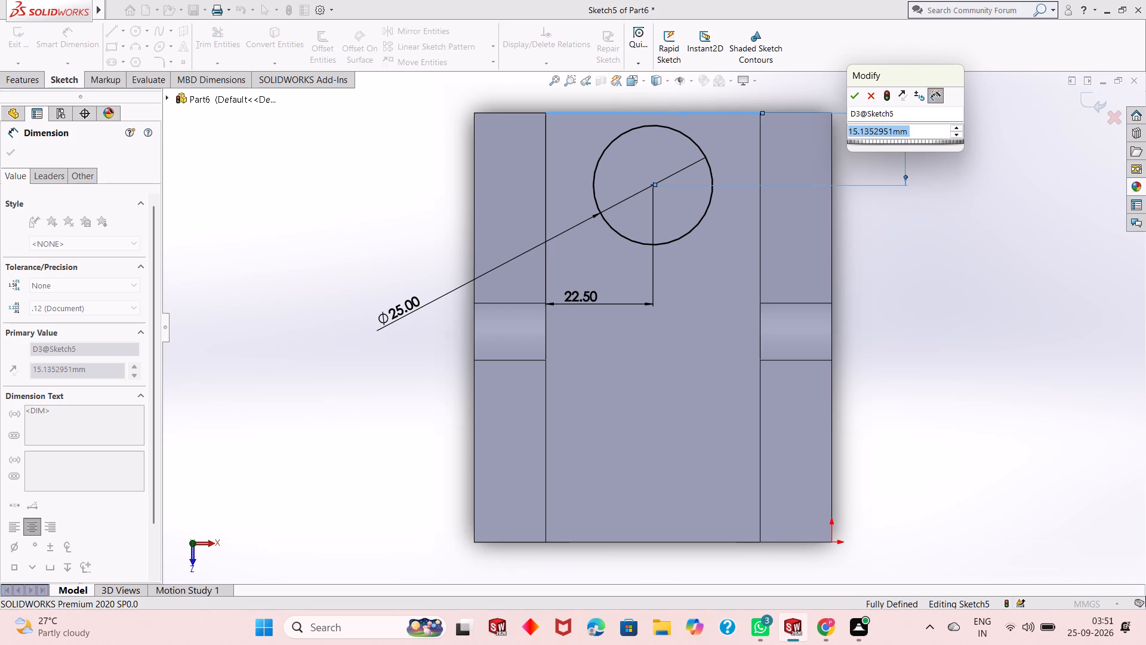
{"action": "type", "text": "12"}
{"action": "key", "text": "Return"}
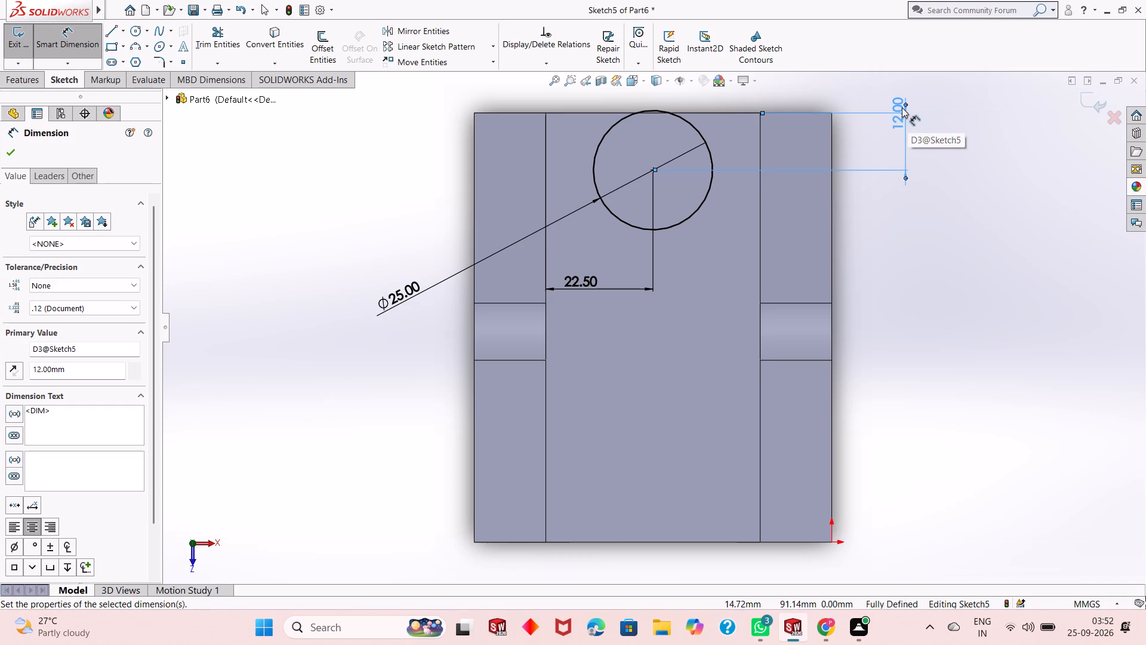
Set the distance from the circle's centre to the channel floor's sloped-end edge to 14 mm and finish dimensioning.
{"action": "double_click", "coordinate": [902, 107]}
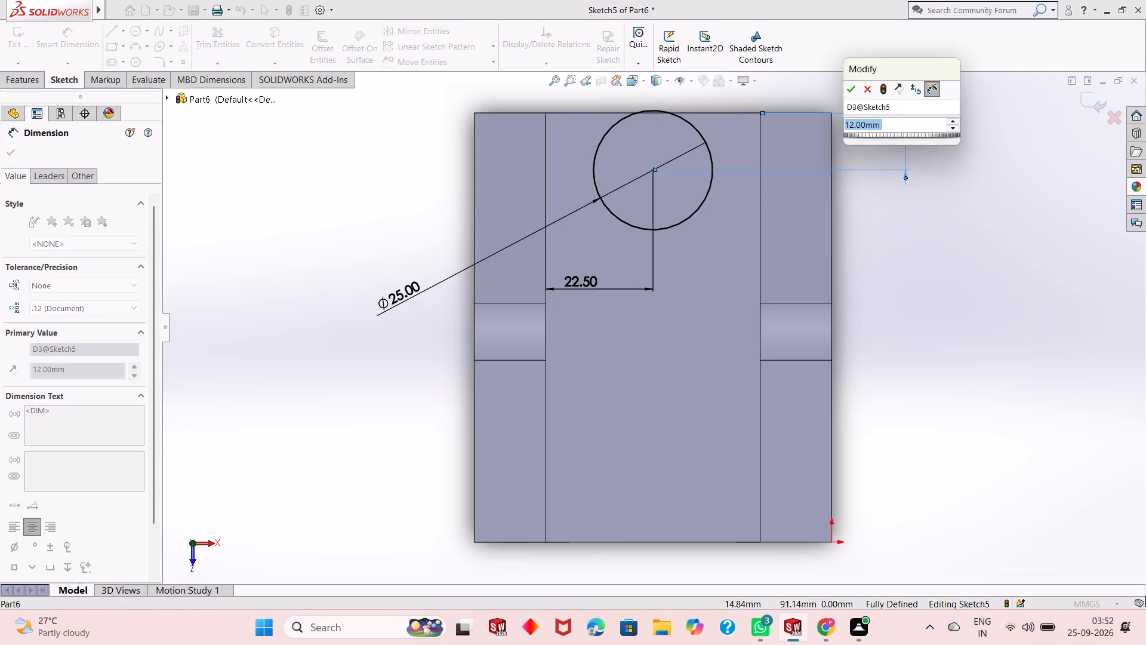
{"action": "key", "text": "1"}
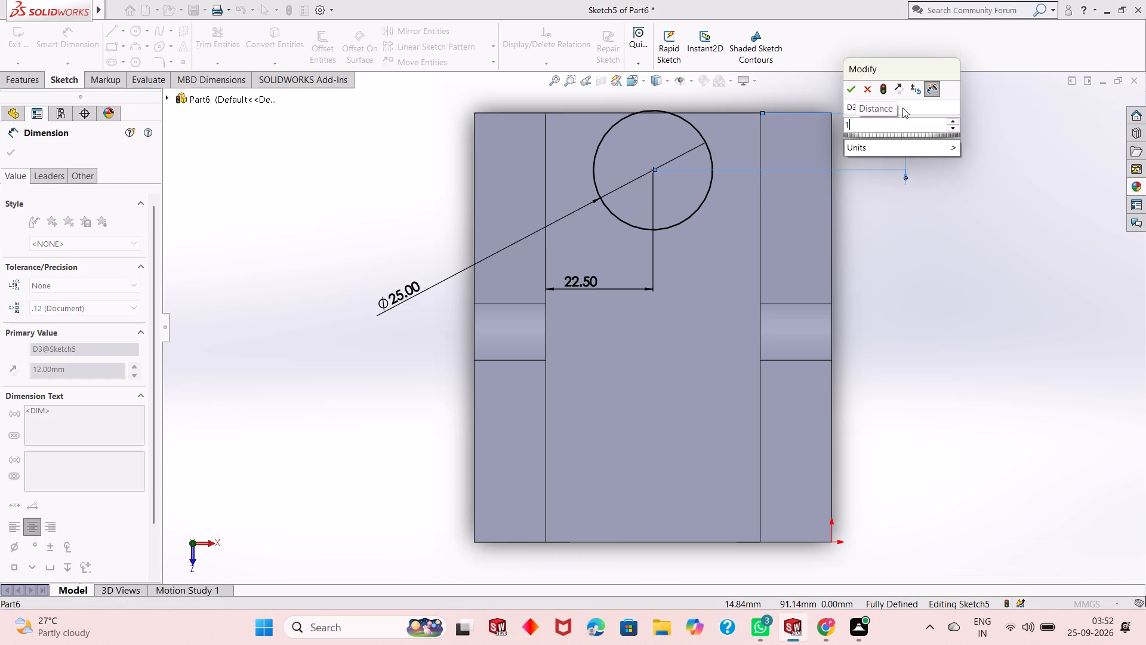
{"action": "key", "text": "4"}
{"action": "key", "text": "Return"}
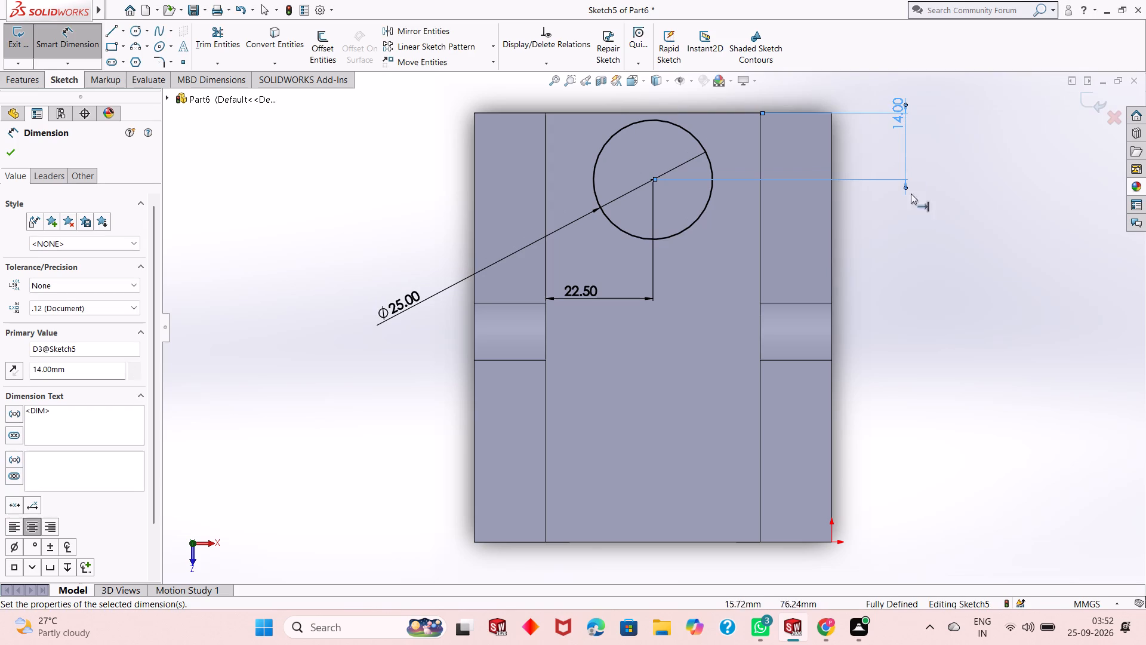
{"action": "right_click", "coordinate": [929, 219]}
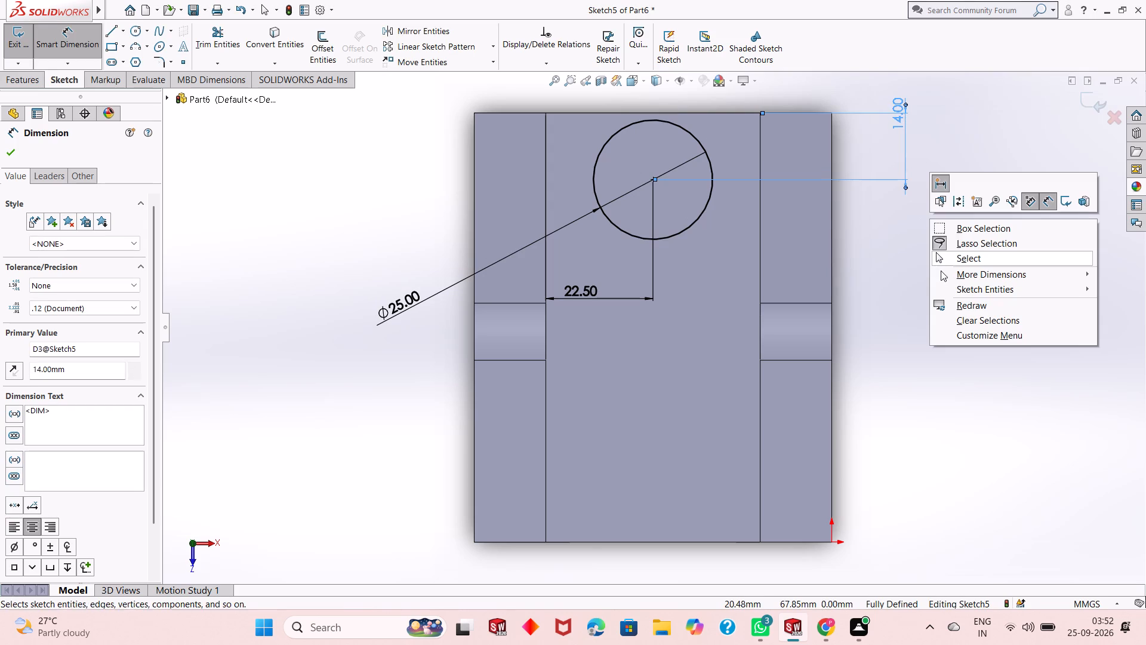
{"action": "left_click", "coordinate": [956, 256]}
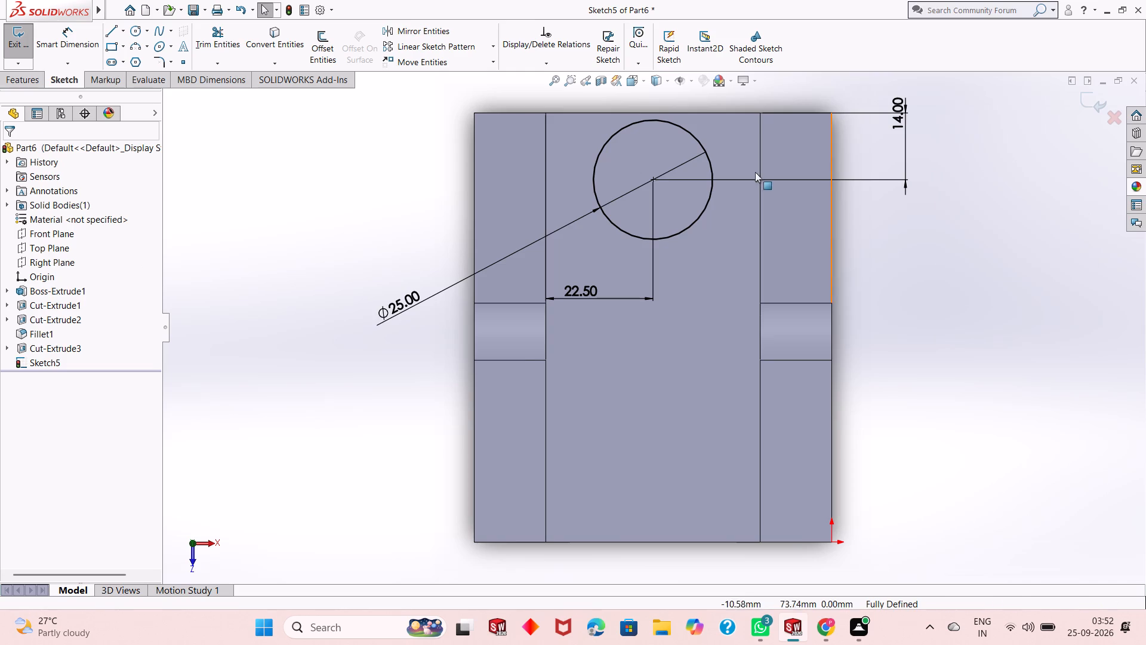
Examine the circle's placement on the channel floor relative to the side walls and the rectangular cut below from several angles.
{"action": "scroll", "coordinate": [741, 170], "scroll_direction": "down", "scroll_amount": 1}
{"action": "scroll", "coordinate": [754, 213], "scroll_direction": "up", "scroll_amount": 1}
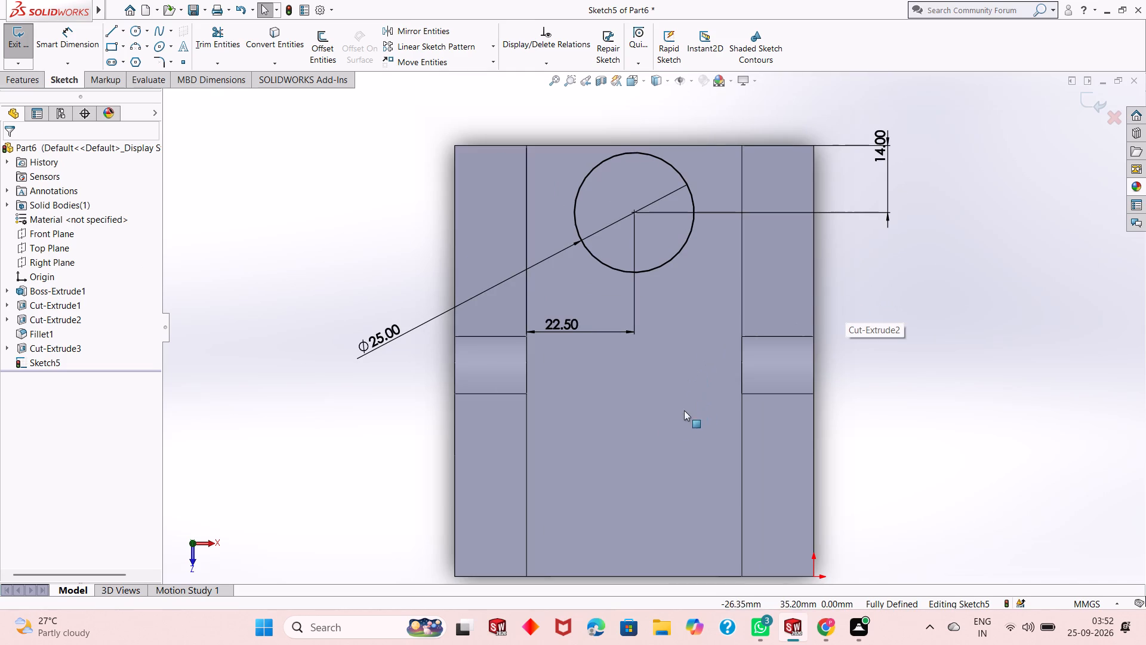
{"action": "middle_click_drag", "start_coordinate": [648, 435], "coordinate": [655, 277]}
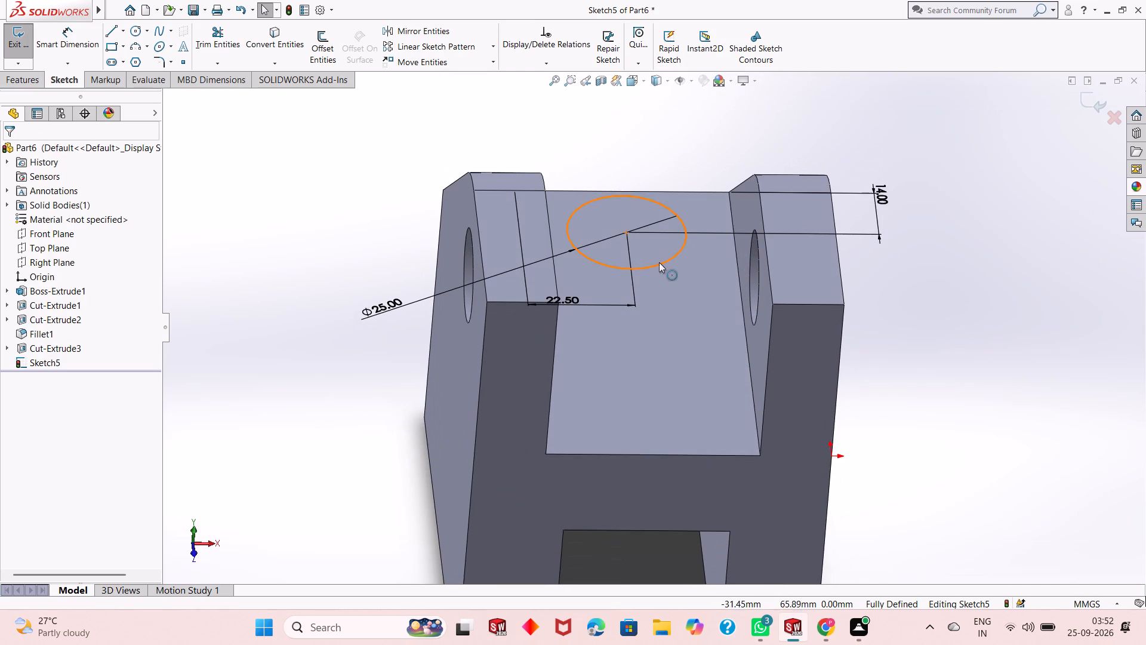
{"action": "middle_click_drag", "start_coordinate": [714, 364], "coordinate": [791, 207]}
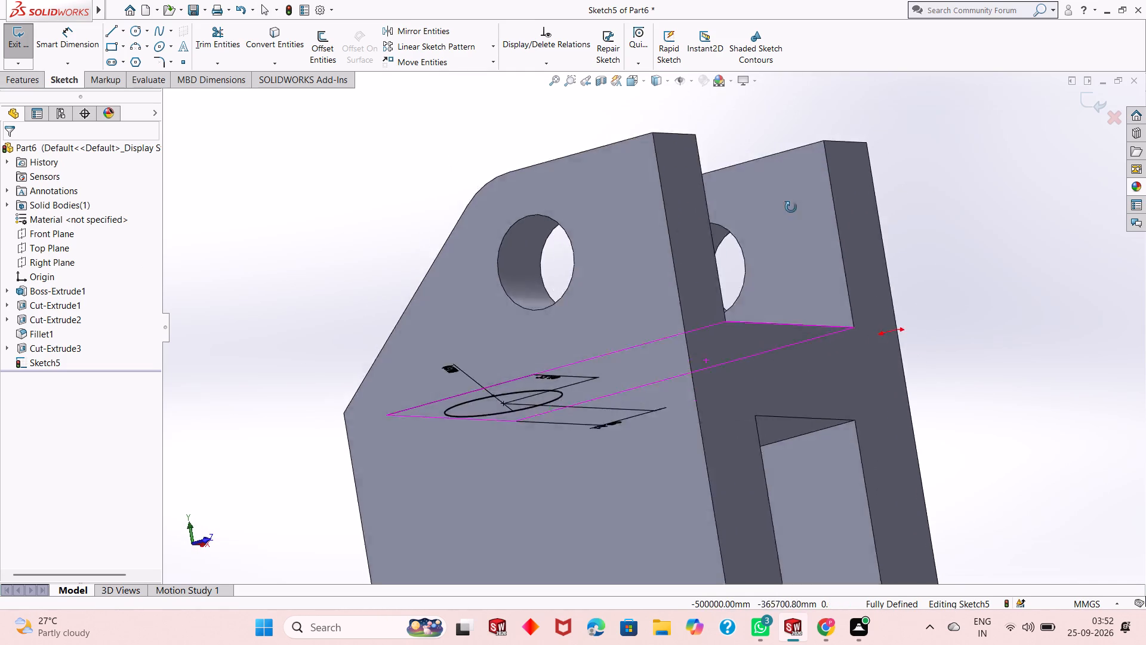
{"action": "middle_click_drag", "start_coordinate": [791, 207], "coordinate": [968, 215]}
{"action": "scroll", "coordinate": [938, 285], "scroll_direction": "up", "scroll_amount": 3}
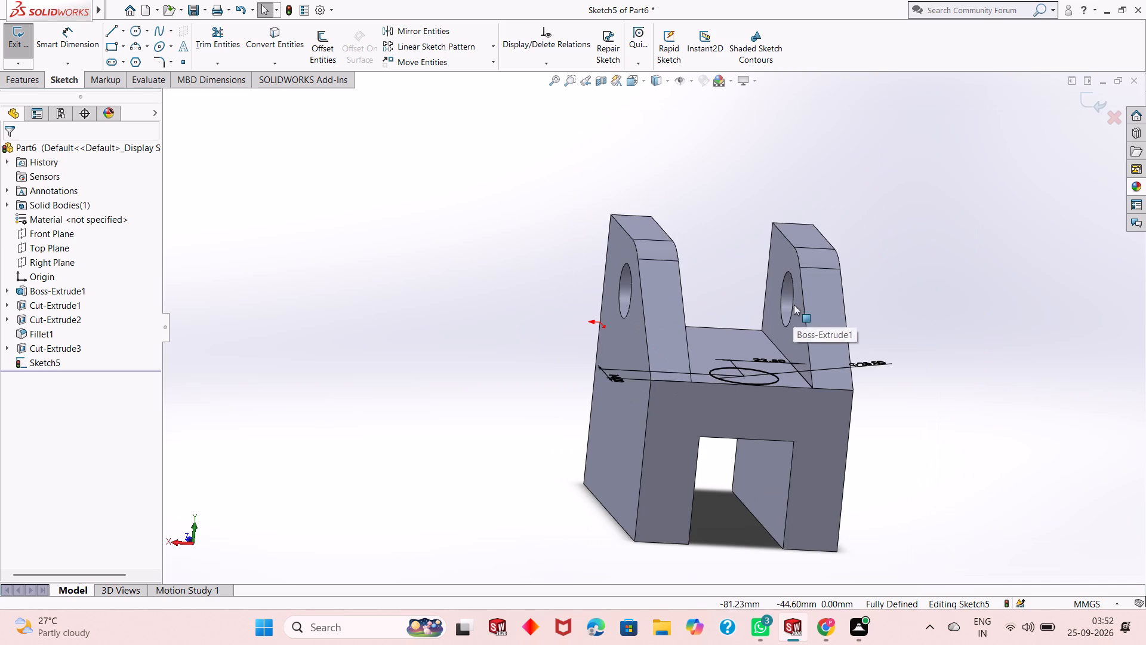
{"action": "scroll", "coordinate": [794, 305], "scroll_direction": "up", "scroll_amount": 1}
{"action": "scroll", "coordinate": [876, 301], "scroll_direction": "down", "scroll_amount": 1}
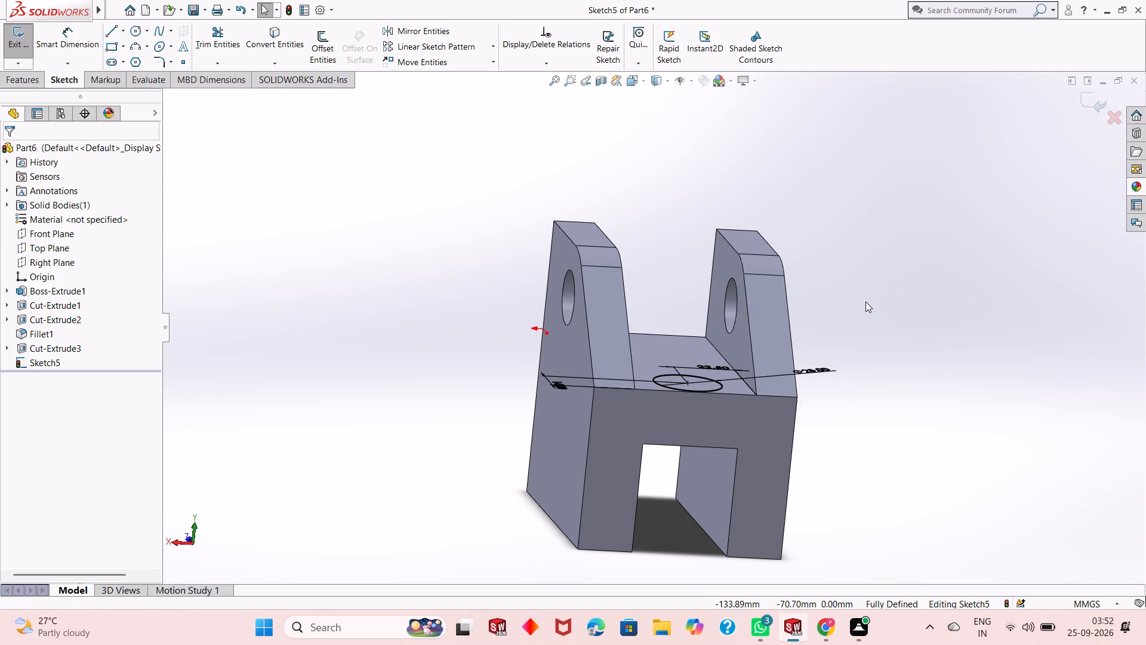
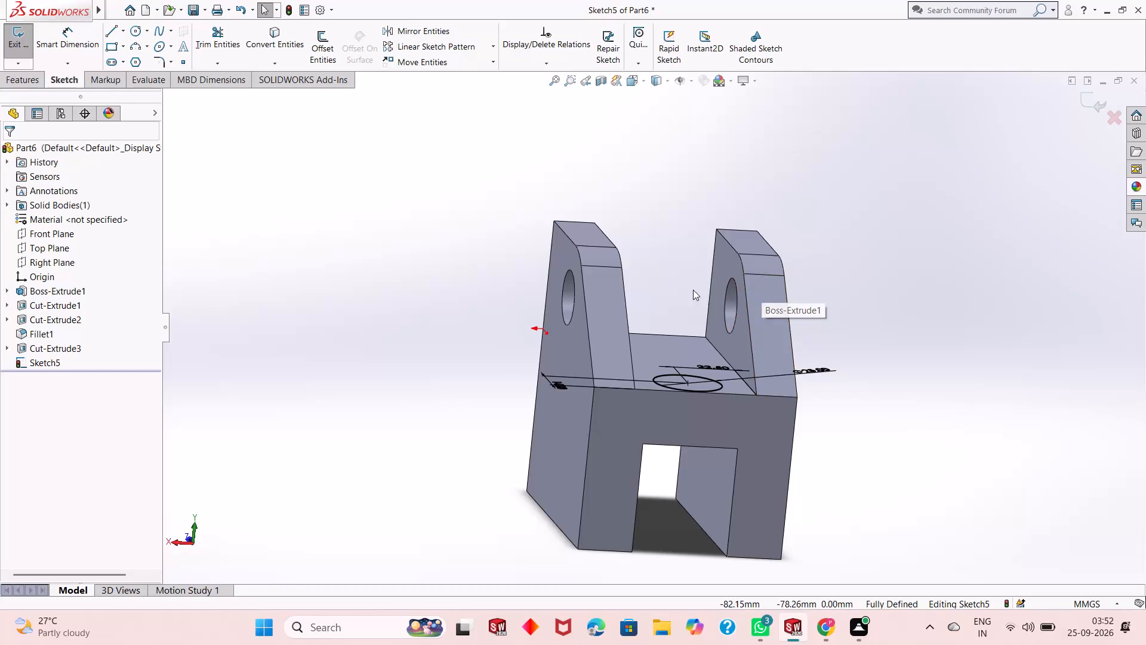
Extrude-cut the 25 mm circle into the channel floor, keeping the offered cut settings.
{"action": "scroll", "coordinate": [620, 240], "scroll_direction": "down", "scroll_amount": 1}
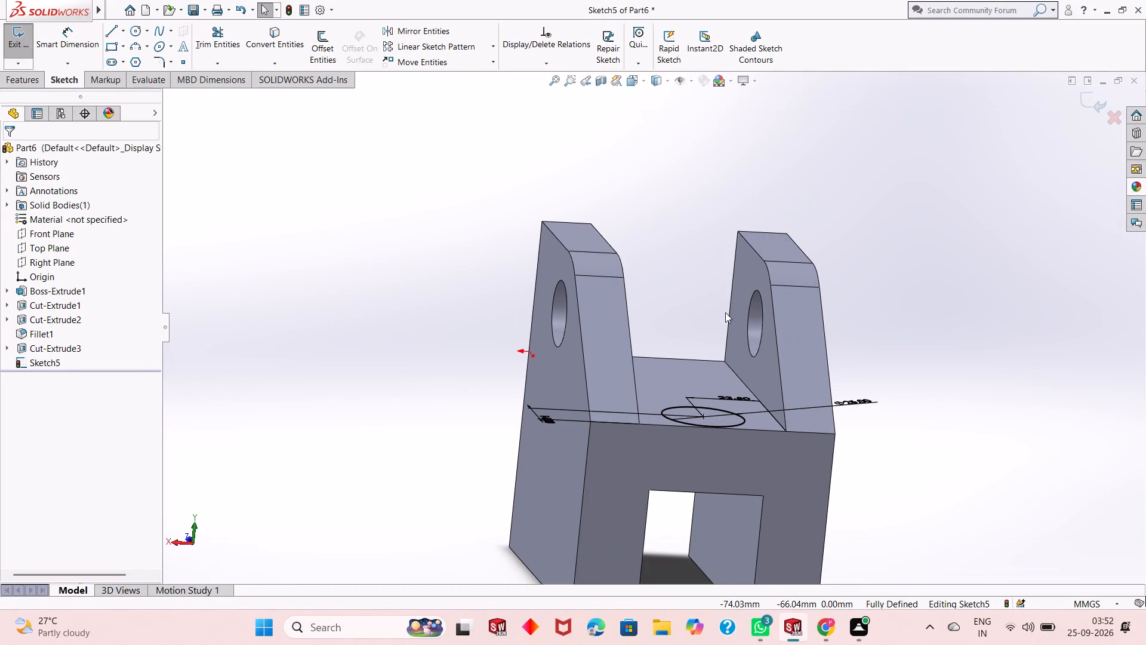
{"action": "middle_click_drag", "start_coordinate": [722, 320], "coordinate": [725, 398]}
{"action": "scroll", "coordinate": [745, 411], "scroll_direction": "up", "scroll_amount": 4}
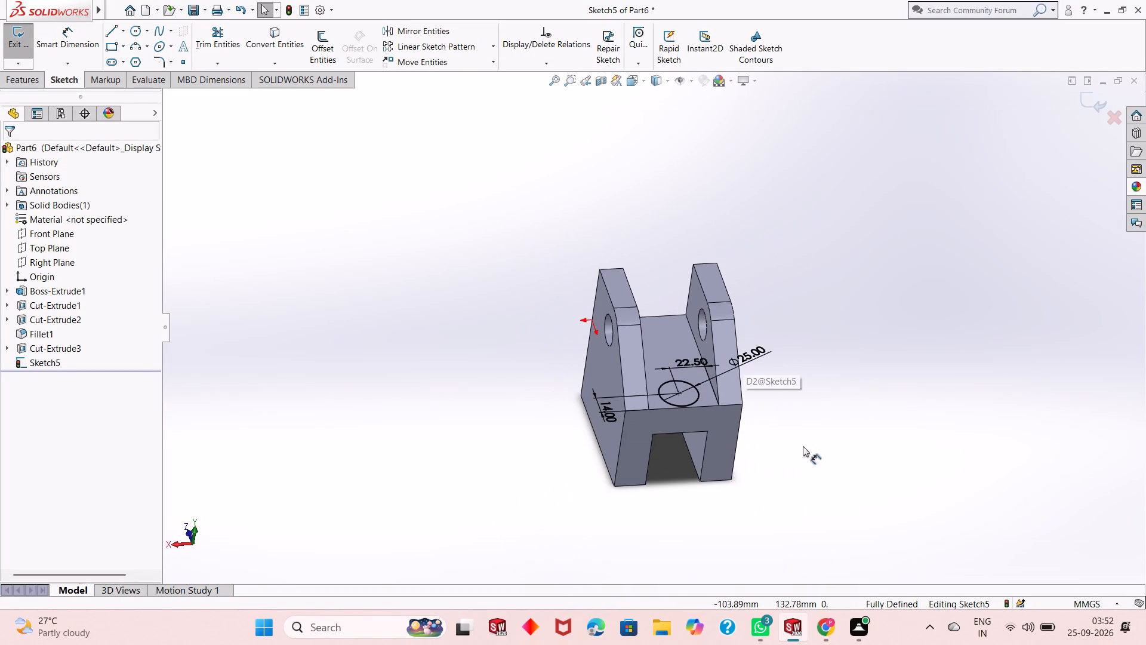
{"action": "middle_click_drag", "start_coordinate": [794, 460], "coordinate": [883, 444]}
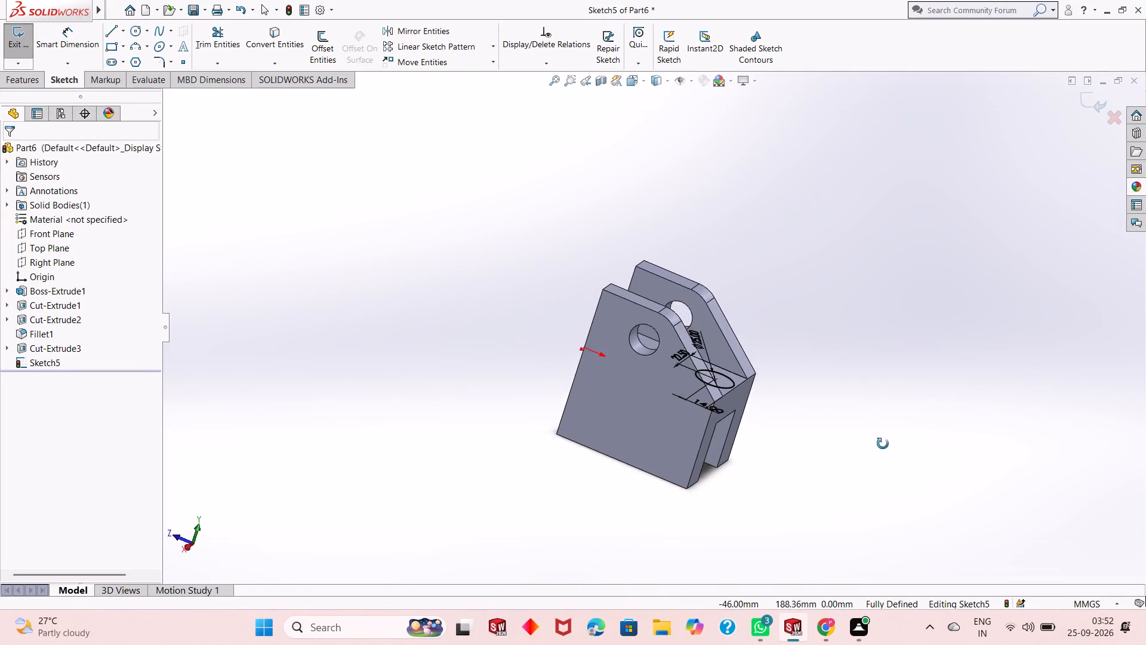
{"action": "middle_click_drag", "start_coordinate": [883, 444], "coordinate": [879, 502]}
{"action": "scroll", "coordinate": [782, 389], "scroll_direction": "down", "scroll_amount": 3}
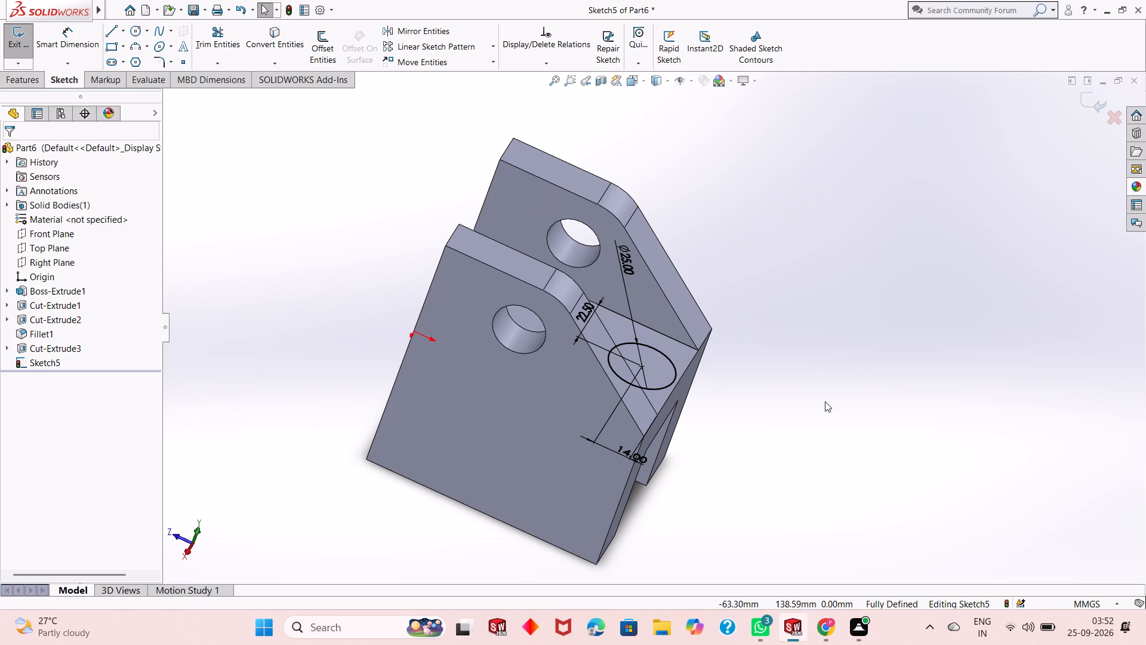
{"action": "left_click", "coordinate": [38, 82]}
{"action": "left_click", "coordinate": [193, 45]}
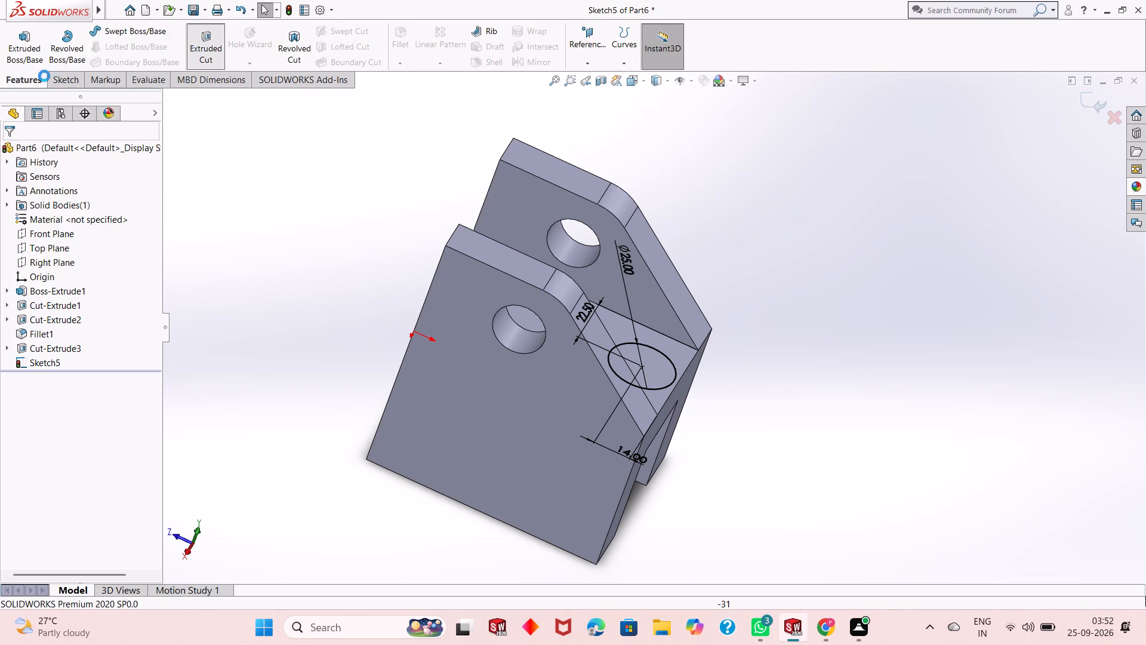
{"action": "left_click", "coordinate": [11, 150]}
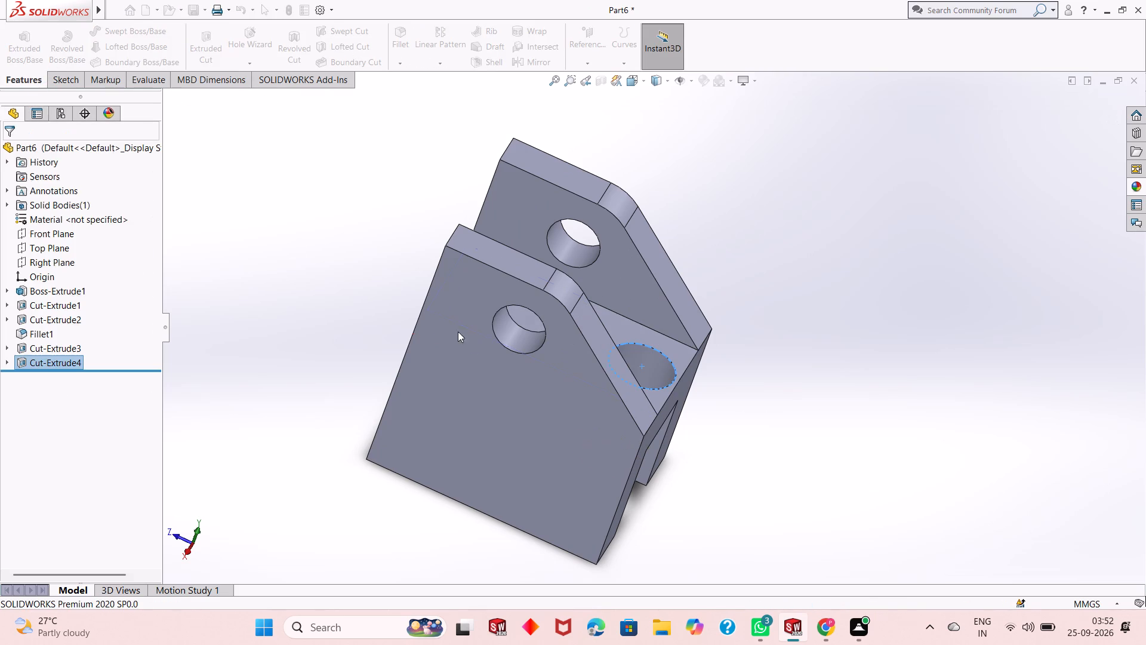
{"action": "left_click", "coordinate": [394, 303]}
On the H-shaped end face, sketch a circle about 18 mm in diameter just outside the block's vertical edge at the origin.
{"action": "middle_click_drag", "start_coordinate": [730, 489], "coordinate": [686, 368]}
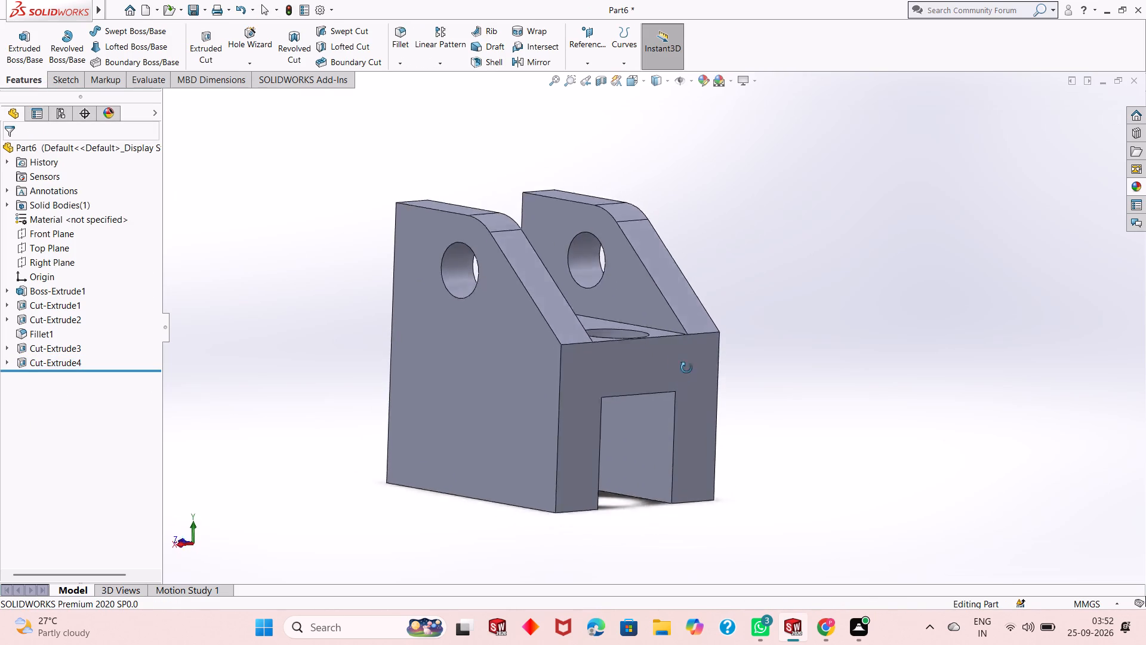
{"action": "middle_click_drag", "start_coordinate": [686, 368], "coordinate": [686, 403]}
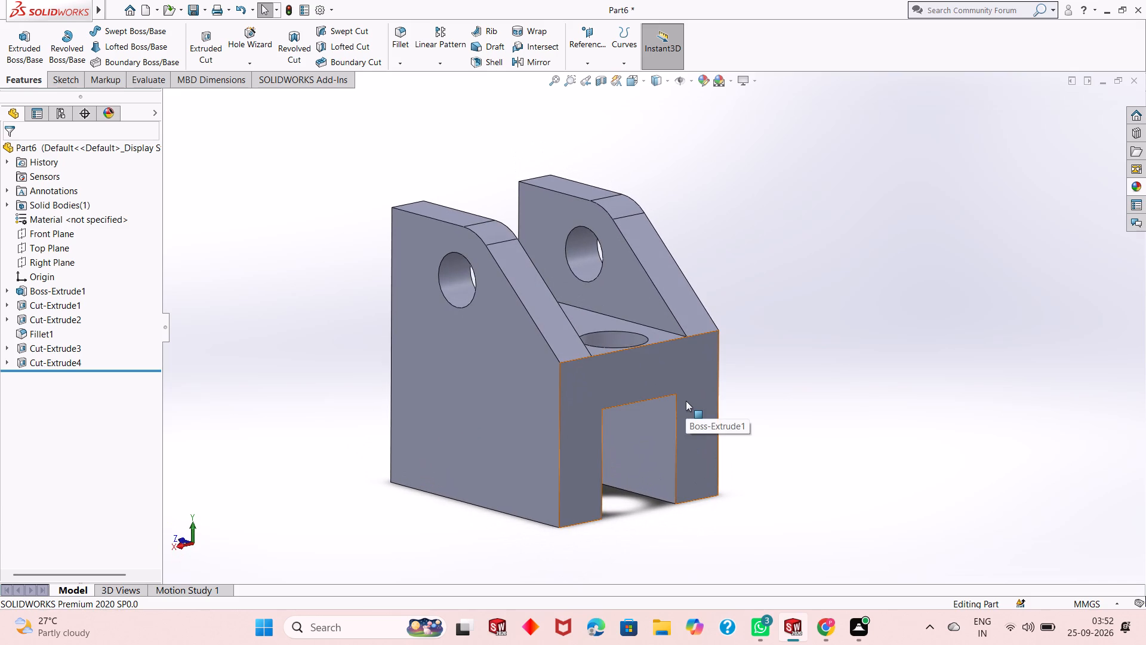
{"action": "middle_click_drag", "start_coordinate": [453, 479], "coordinate": [511, 446]}
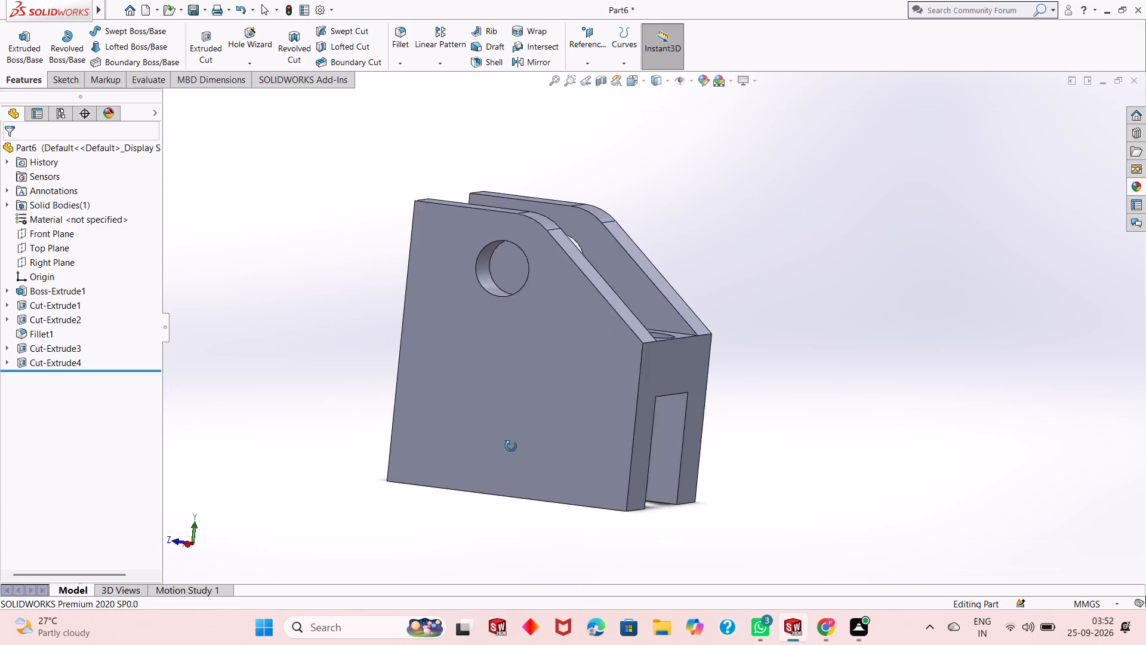
{"action": "middle_click_drag", "start_coordinate": [511, 446], "coordinate": [655, 464]}
{"action": "left_click", "coordinate": [661, 364]}
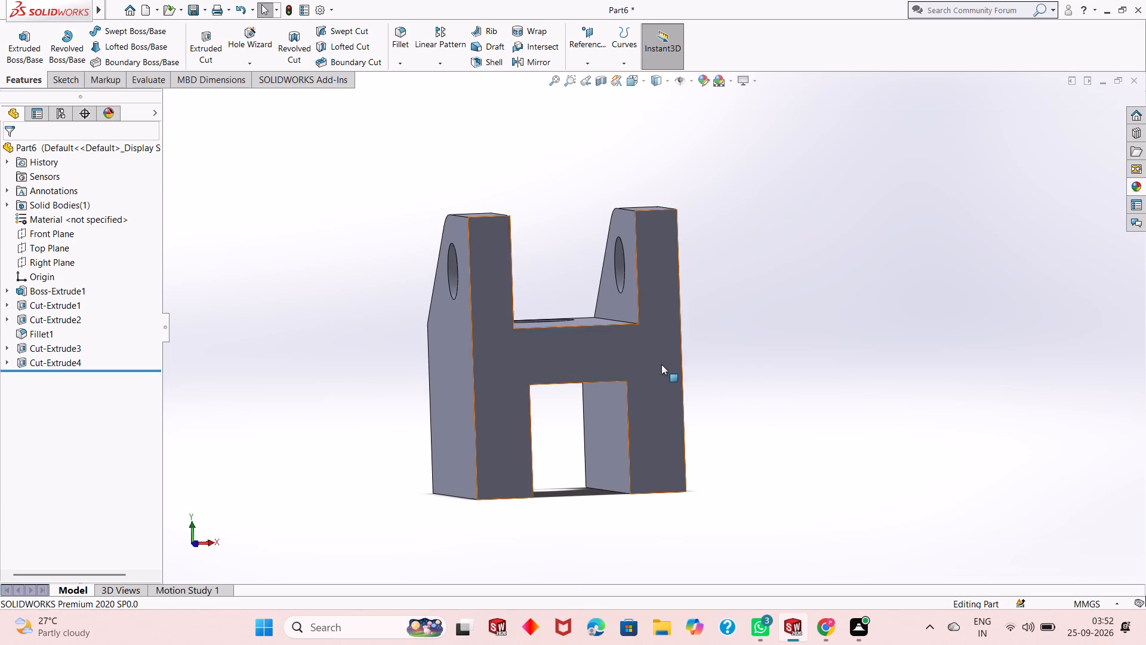
{"action": "left_click", "coordinate": [709, 334]}
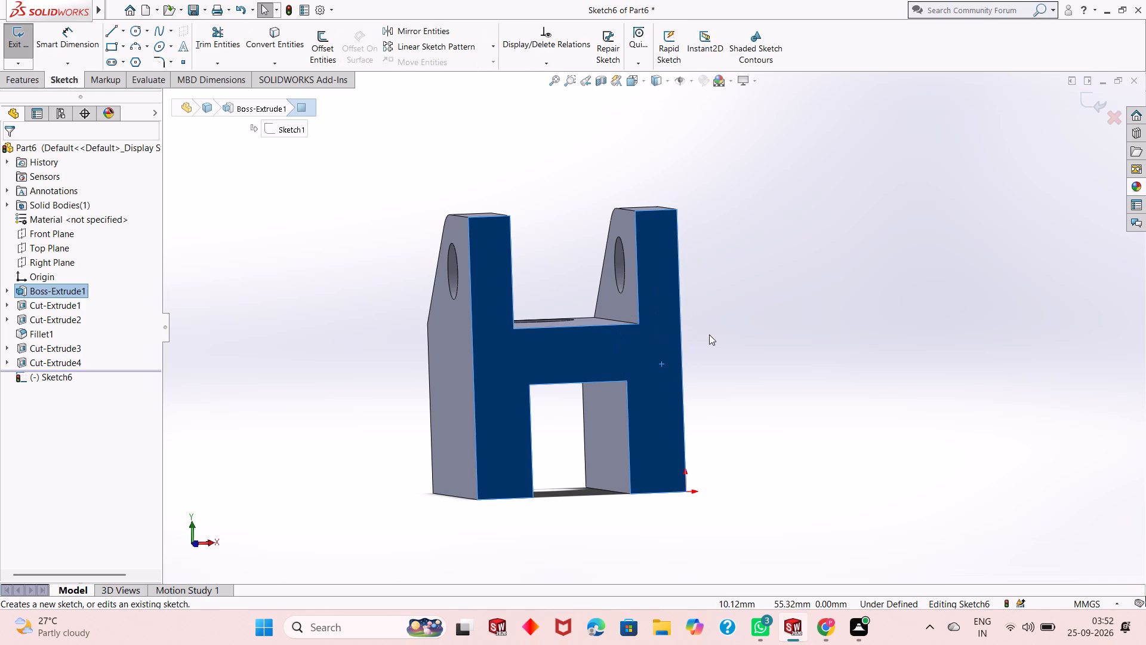
{"action": "key", "text": "ctrl+8"}
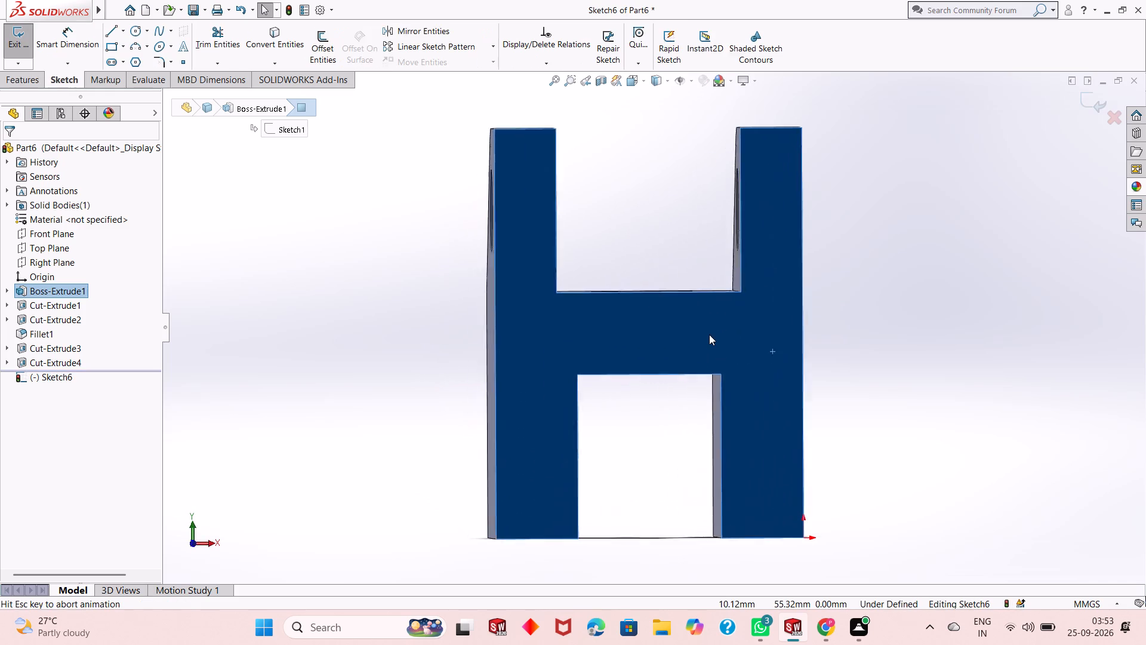
{"action": "key", "text": "Escape"}
{"action": "scroll", "coordinate": [709, 334], "scroll_direction": "up", "scroll_amount": 2}
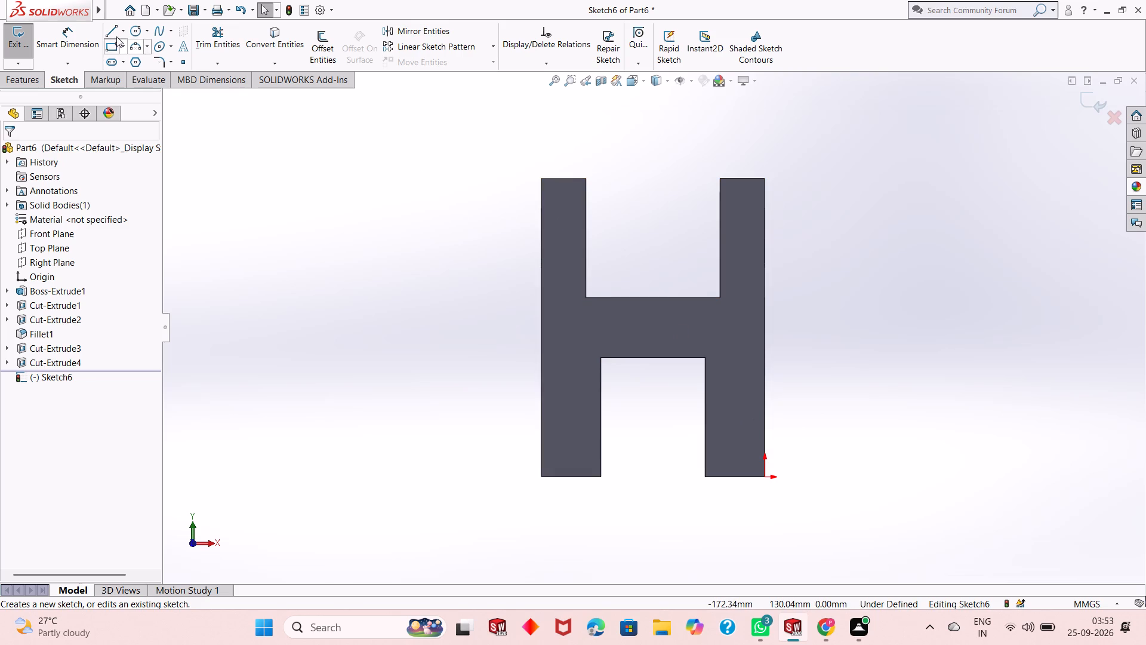
{"action": "left_click", "coordinate": [137, 33]}
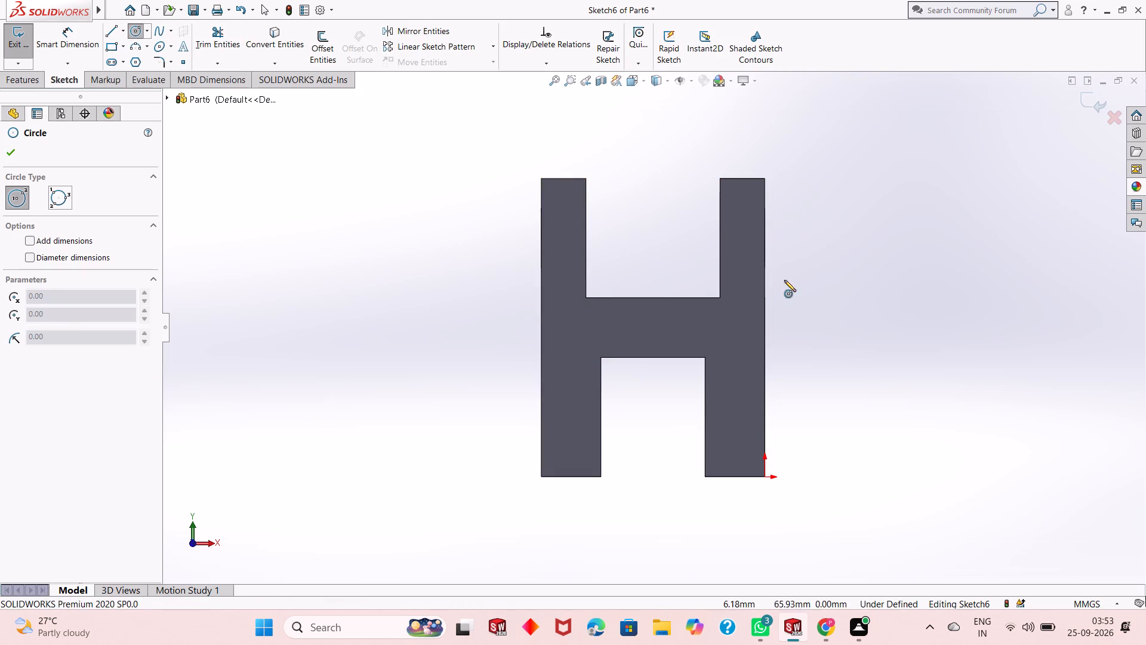
{"action": "left_click", "coordinate": [807, 299]}
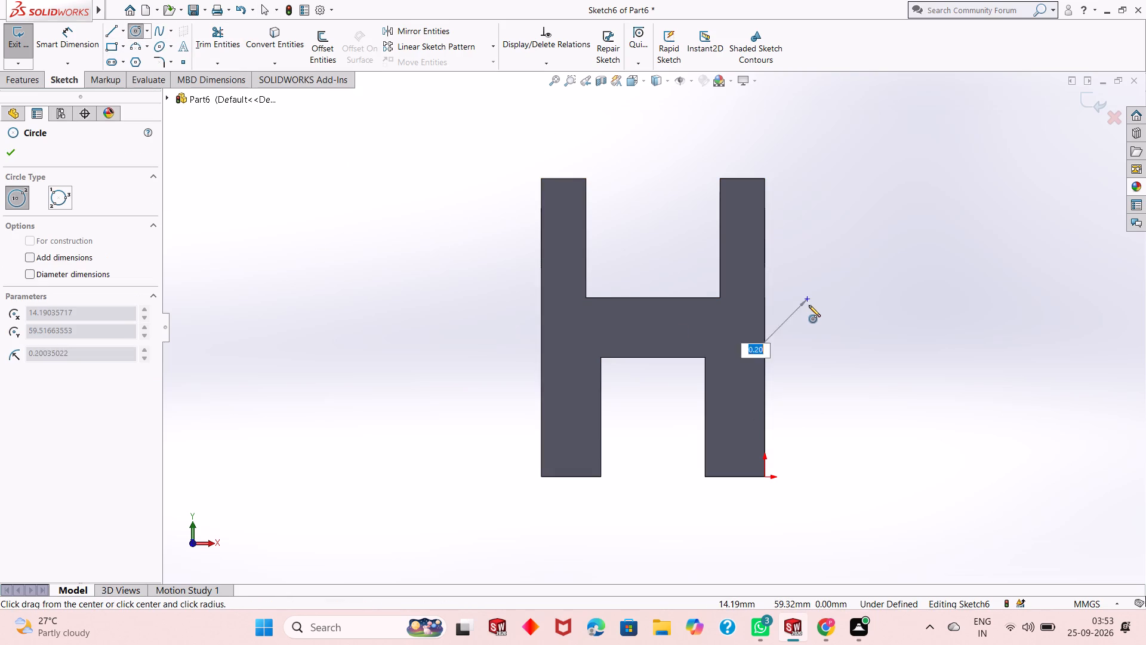
{"action": "left_click", "coordinate": [812, 325]}
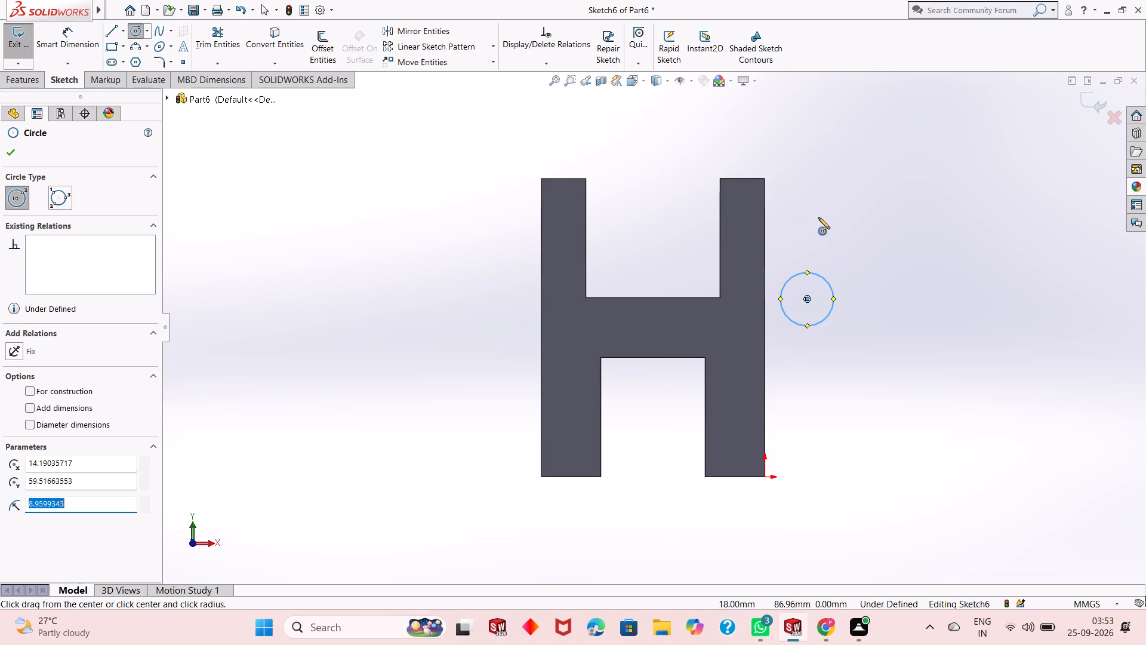
{"action": "right_click", "coordinate": [818, 217]}
{"action": "left_click", "coordinate": [843, 231]}
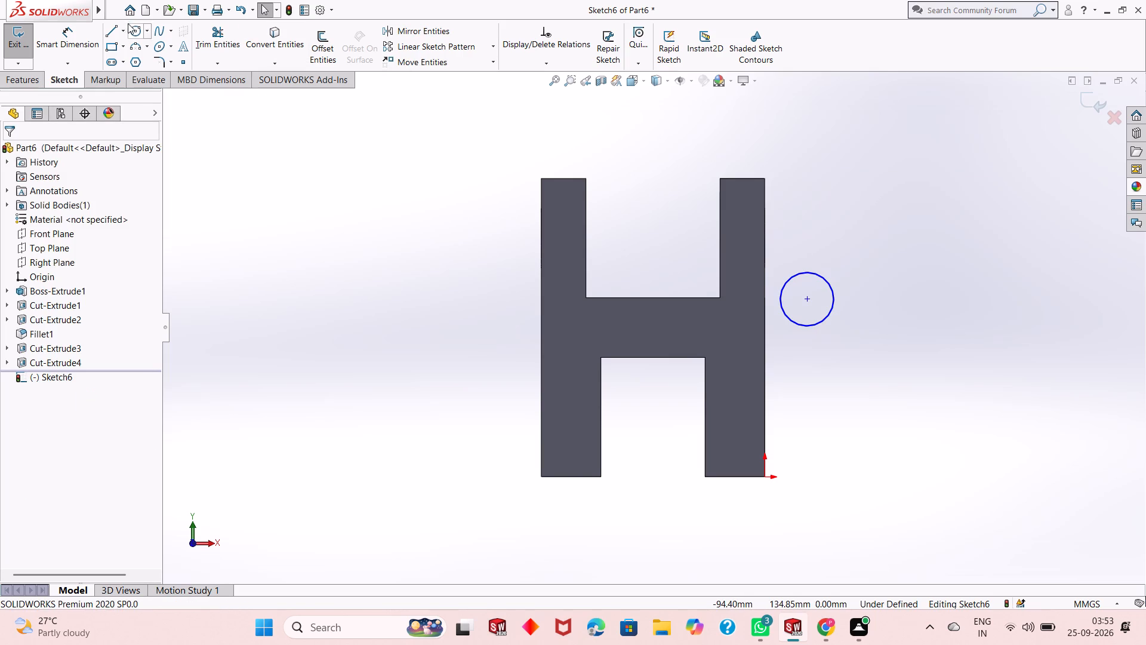
Dimension the new circle's diameter as 24 mm.
{"action": "left_click", "coordinate": [73, 43]}
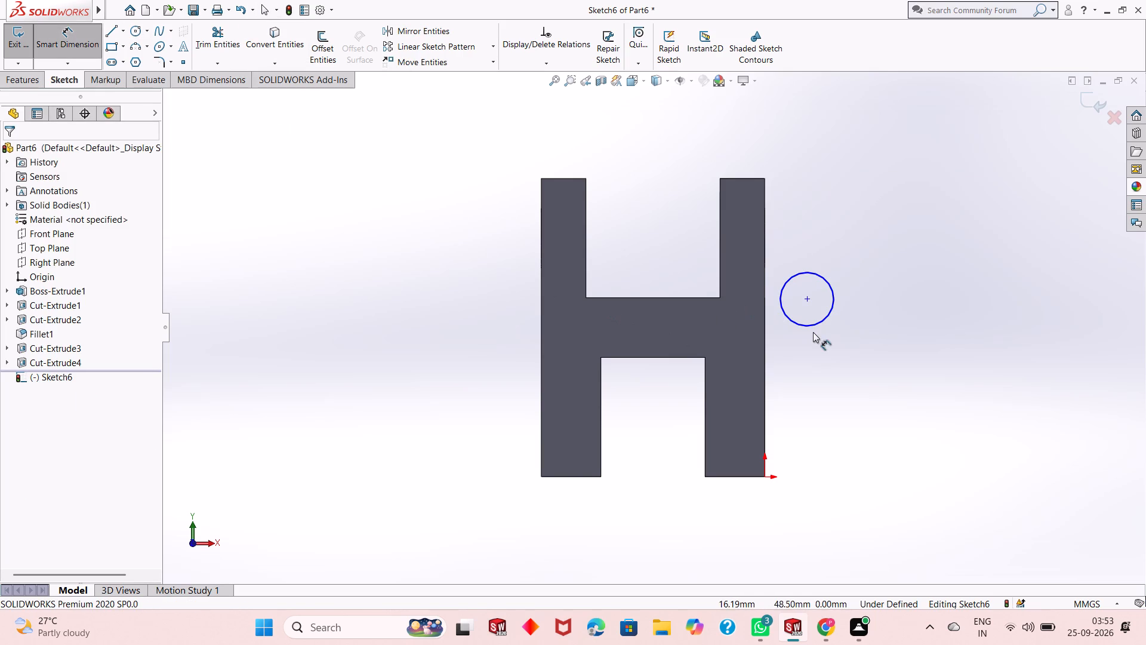
{"action": "left_click", "coordinate": [821, 322]}
{"action": "left_click", "coordinate": [912, 411]}
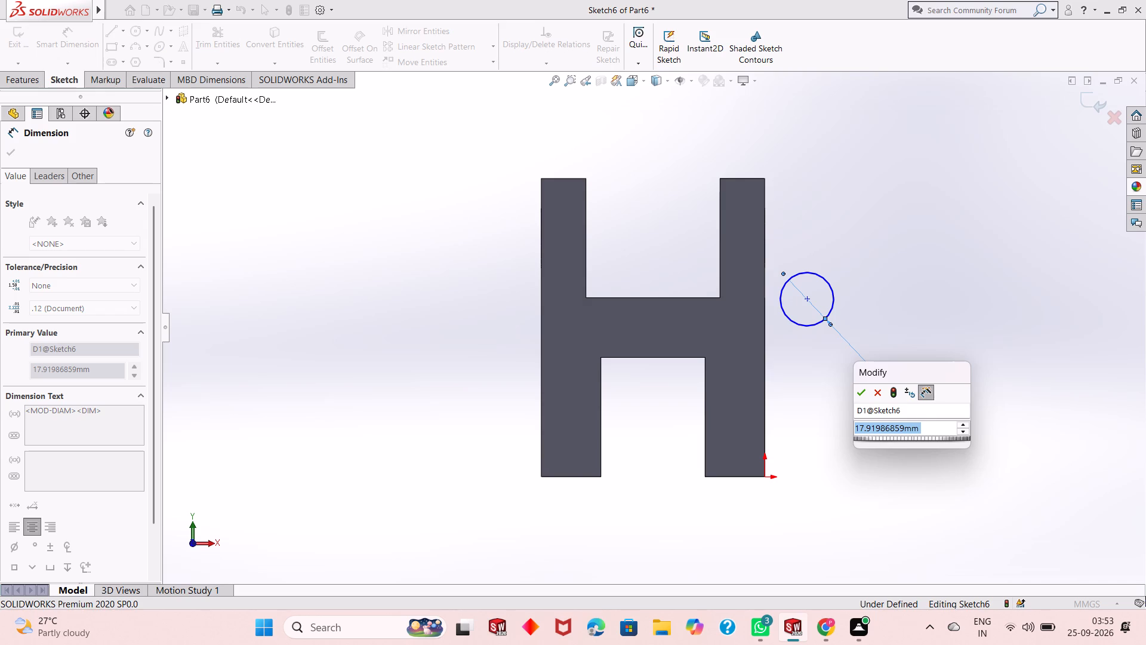
{"action": "type", "text": "24"}
{"action": "key", "text": "Return"}
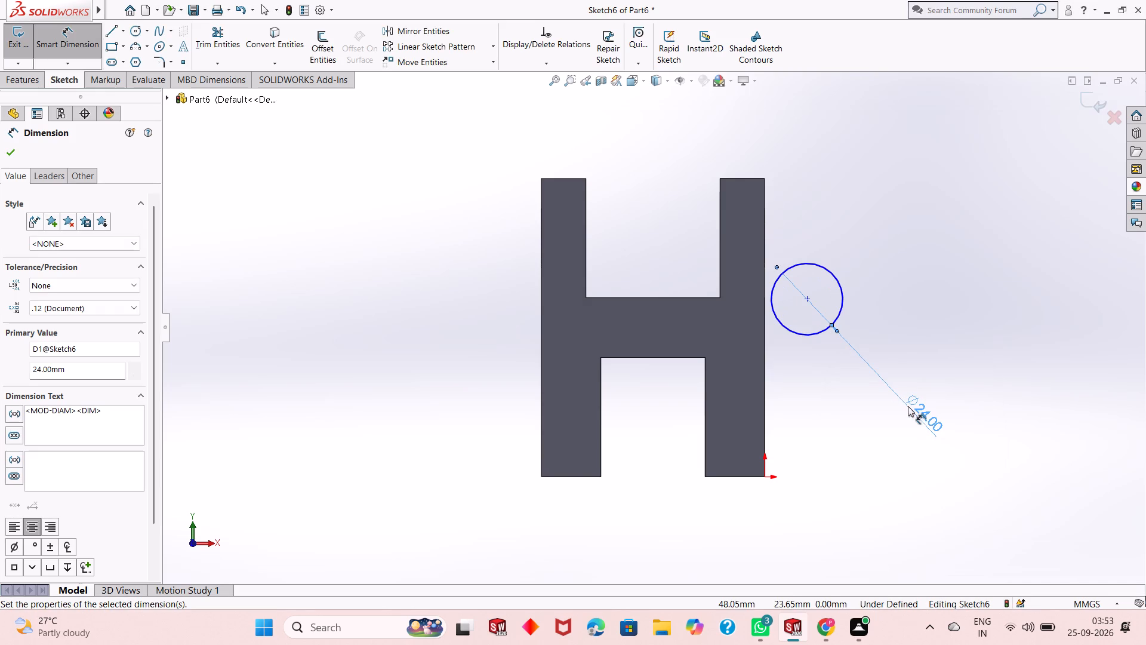
Dimension the circle's centre 15 mm horizontally from the block's outer vertical edge at the origin.
{"action": "left_click", "coordinate": [805, 300]}
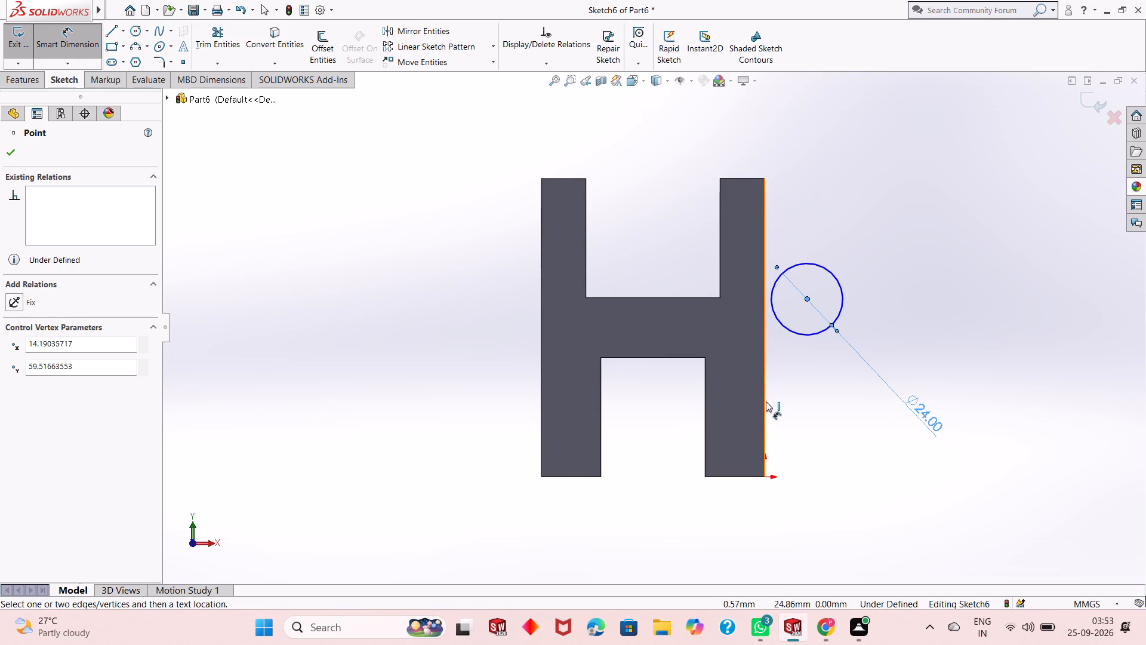
{"action": "left_click", "coordinate": [764, 398]}
{"action": "left_click", "coordinate": [790, 528]}
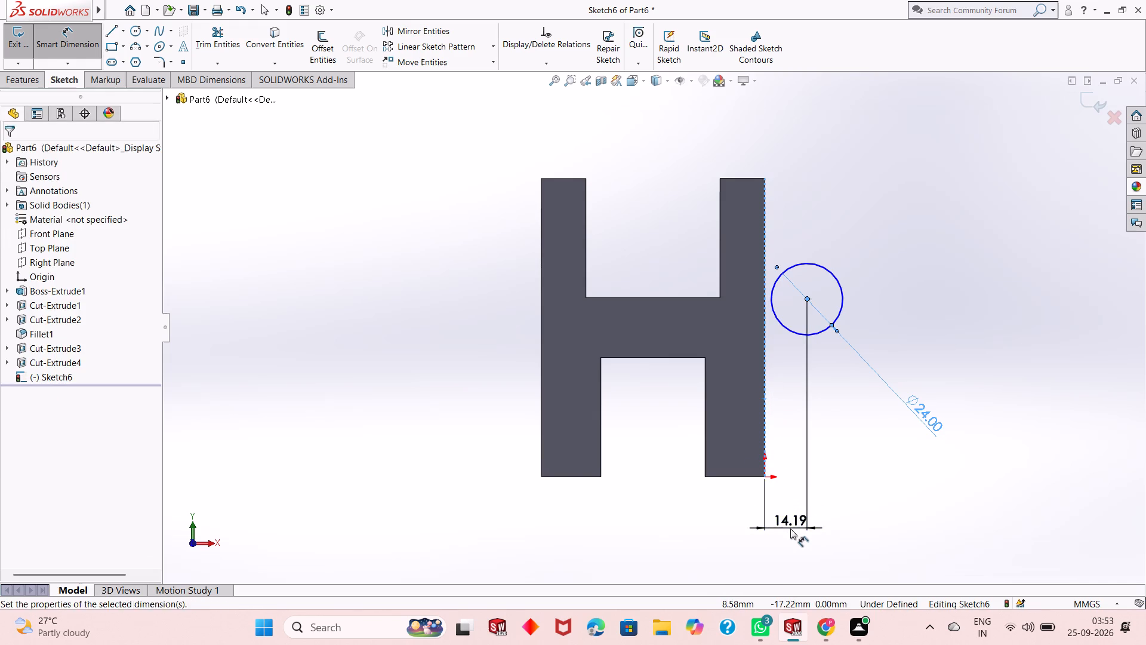
{"action": "type", "text": "15"}
{"action": "key", "text": "Return"}
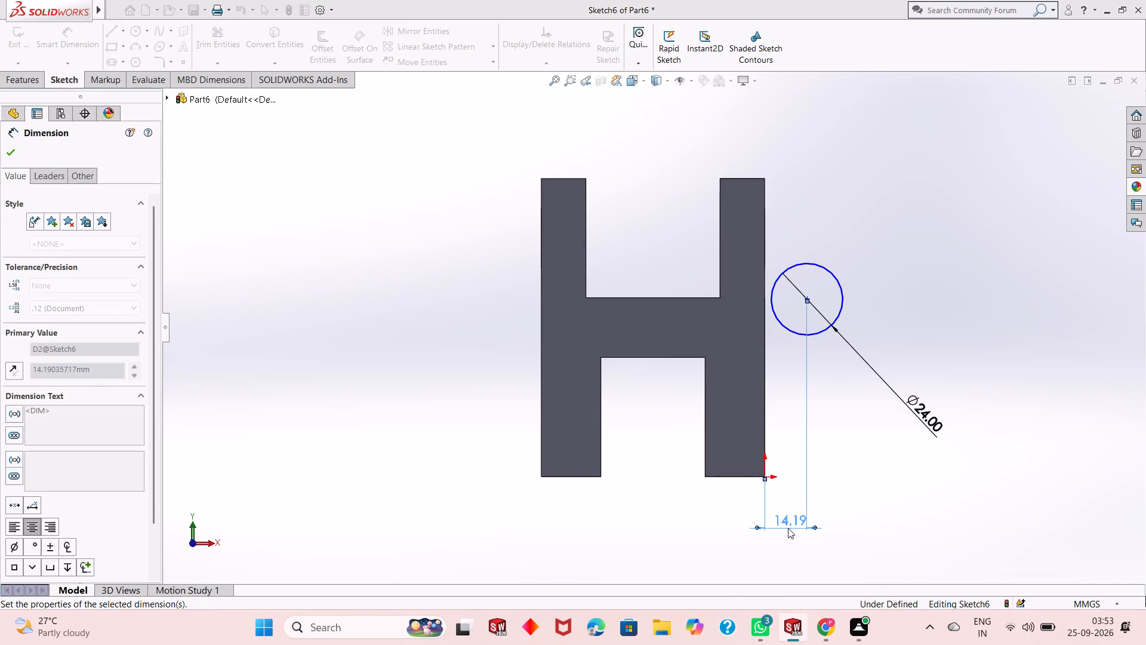
Dimension the circle's centre 60 mm above the block's bottom edge and finish dimensioning.
{"action": "left_click", "coordinate": [813, 302]}
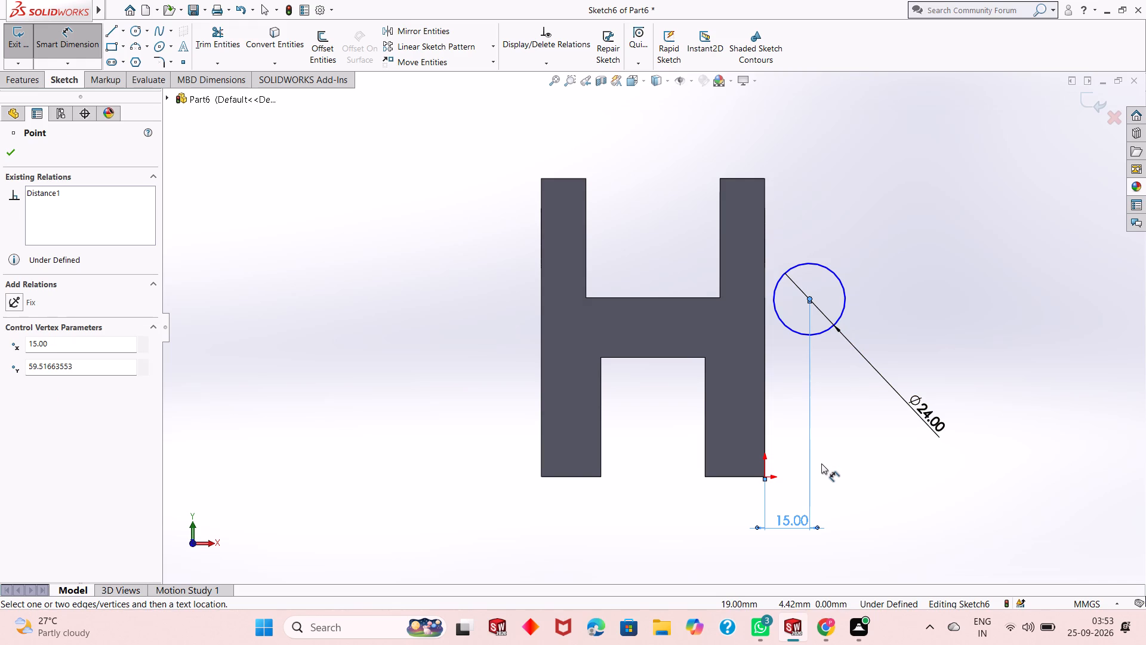
{"action": "left_click", "coordinate": [758, 476]}
{"action": "left_click", "coordinate": [982, 453]}
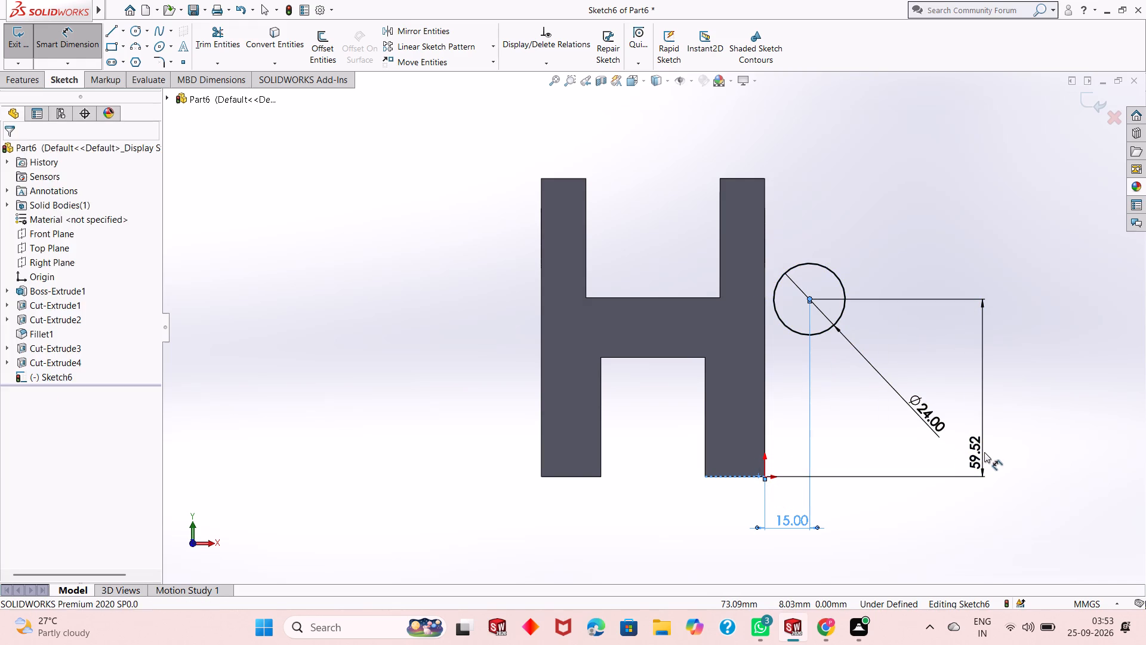
{"action": "type", "text": "60"}
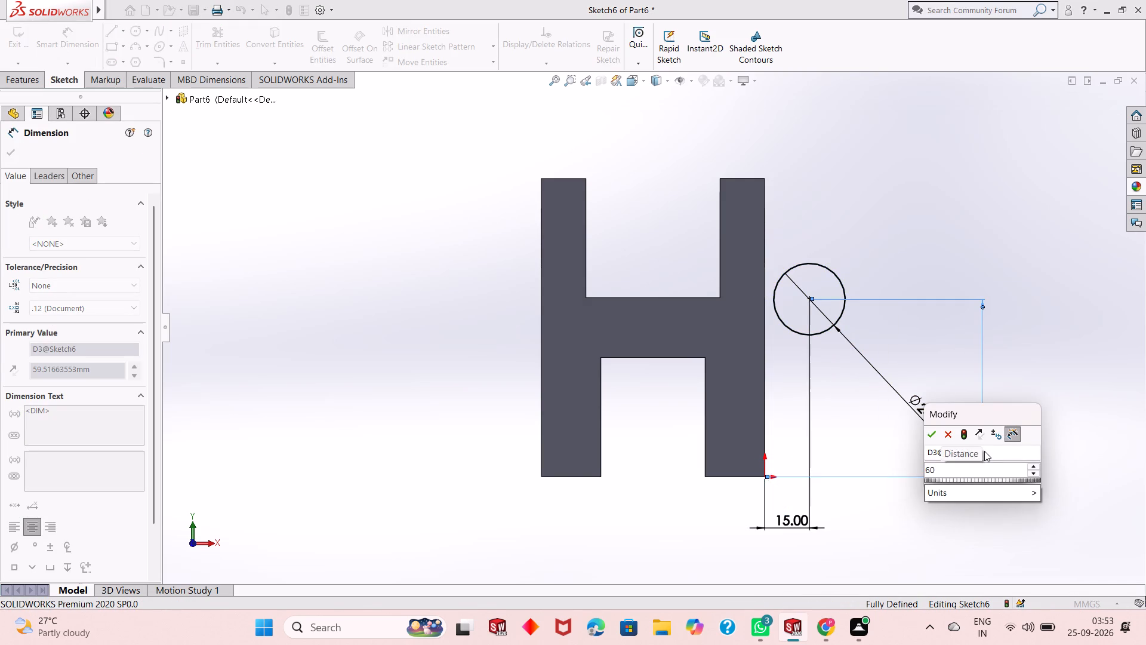
{"action": "key", "text": "Return"}
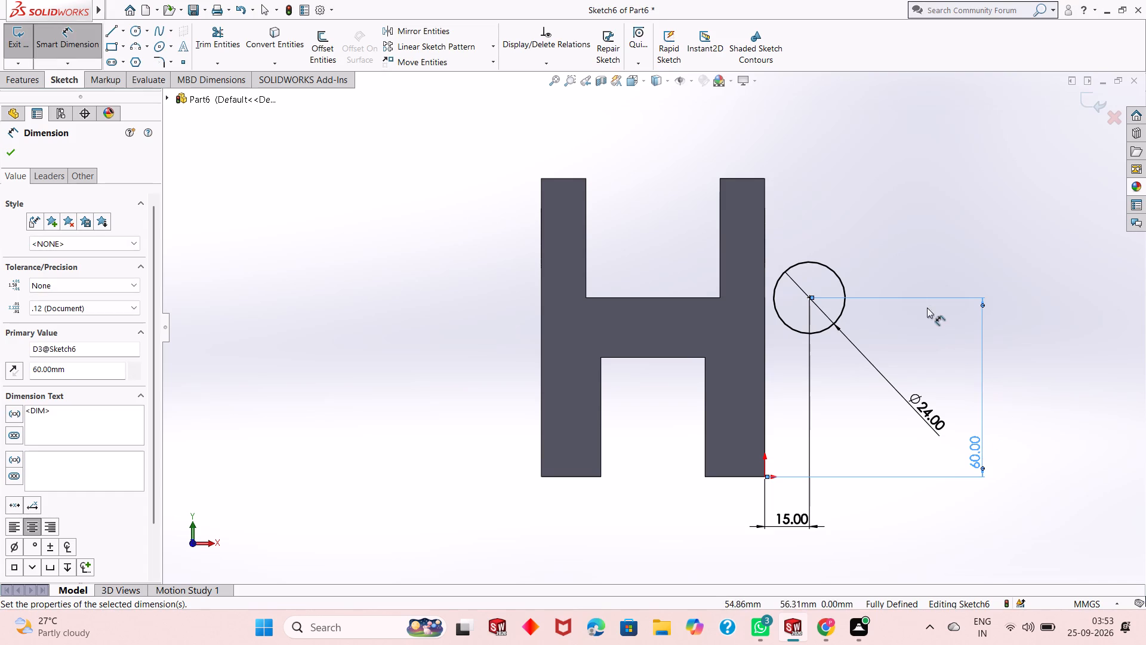
{"action": "right_click", "coordinate": [871, 256]}
{"action": "left_click", "coordinate": [902, 294]}
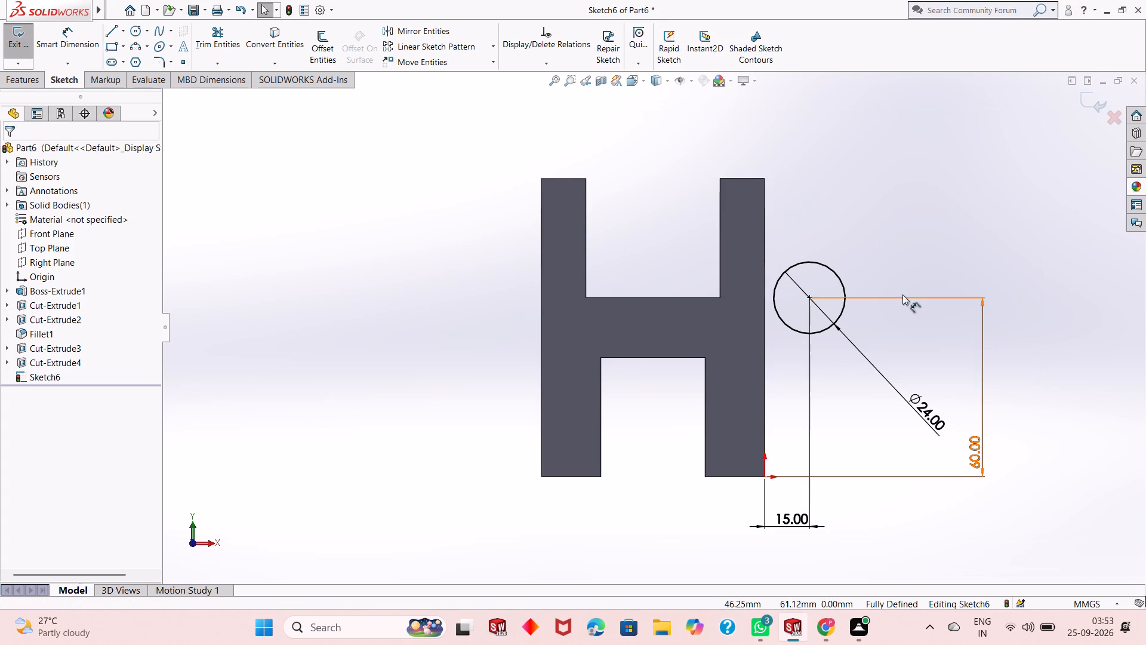
Draw a 15 mm horizontal line from the circle's top point to the block's outer edge, then a vertical line down that edge to the origin.
{"action": "left_click", "coordinate": [110, 29]}
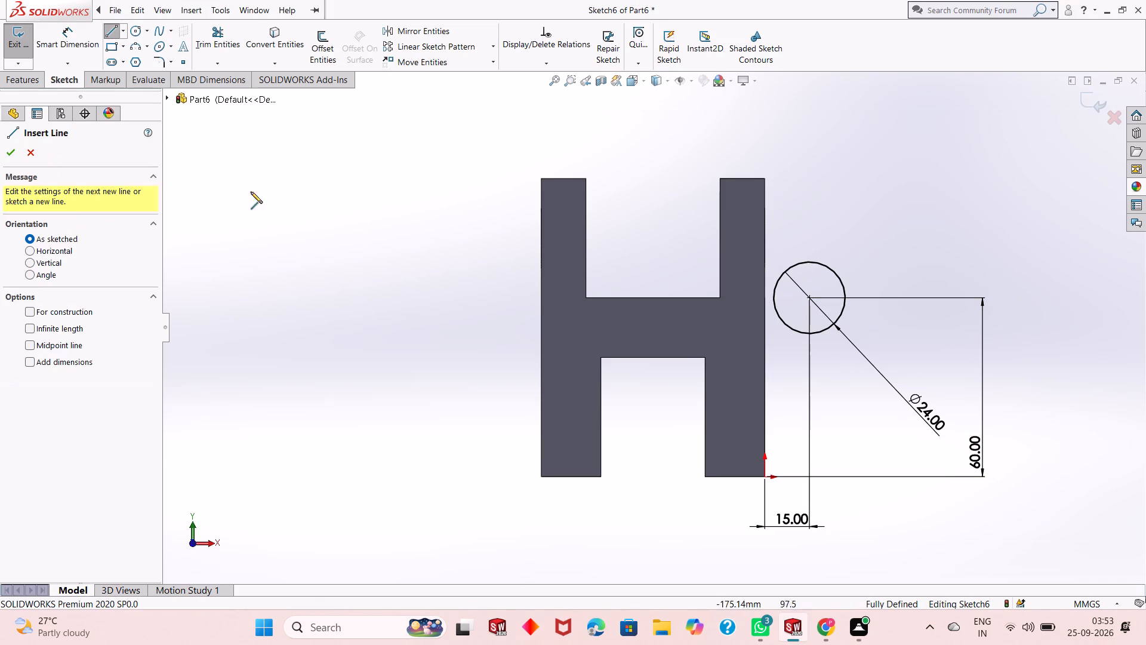
{"action": "left_click", "coordinate": [808, 263]}
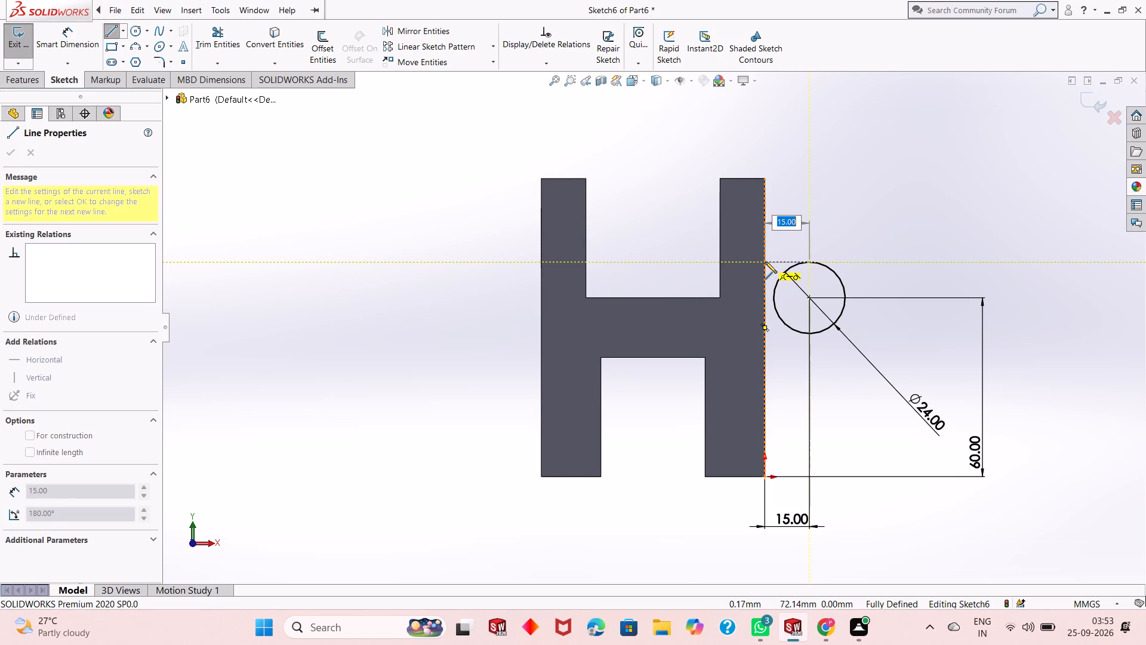
{"action": "left_click", "coordinate": [765, 262]}
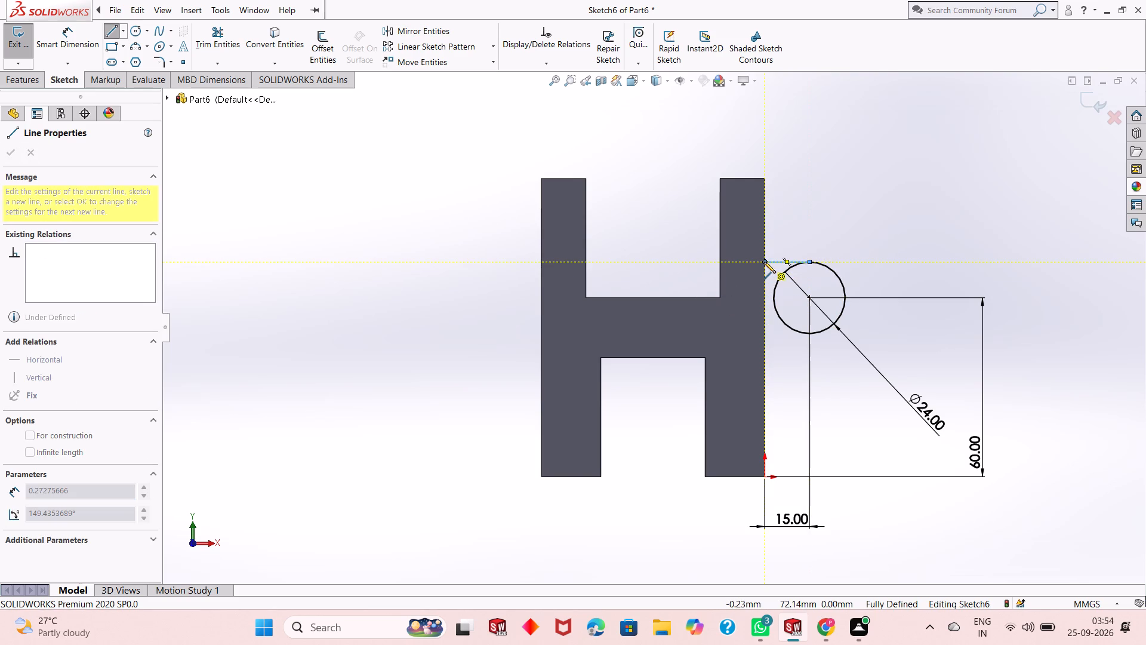
{"action": "left_click", "coordinate": [765, 478]}
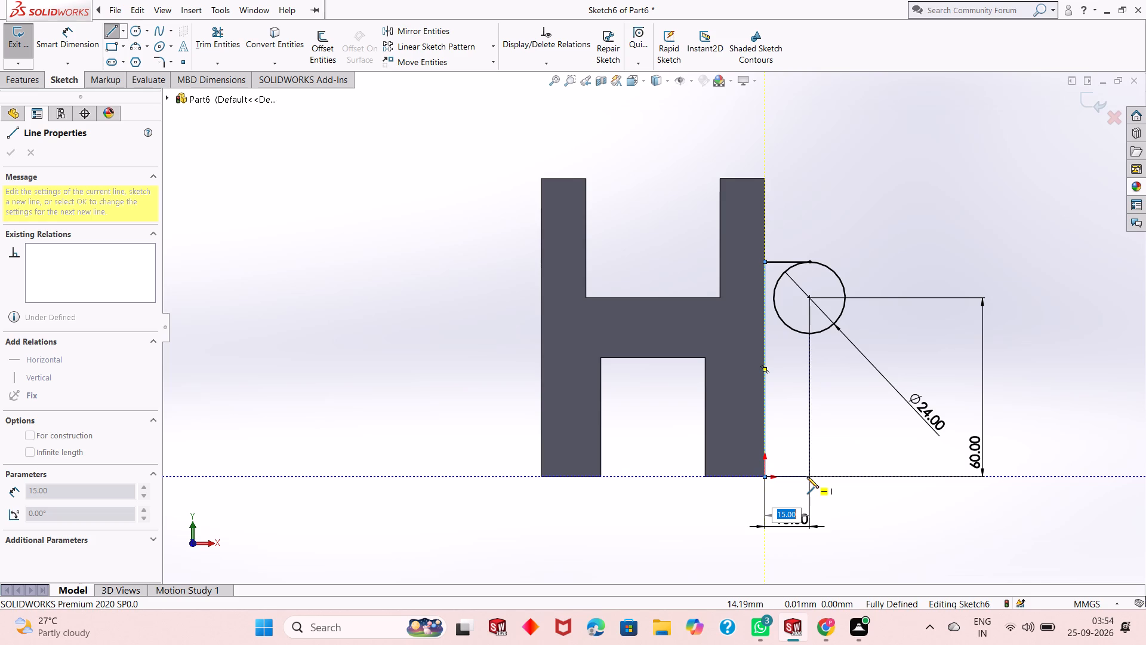
{"action": "key", "text": "Escape"}
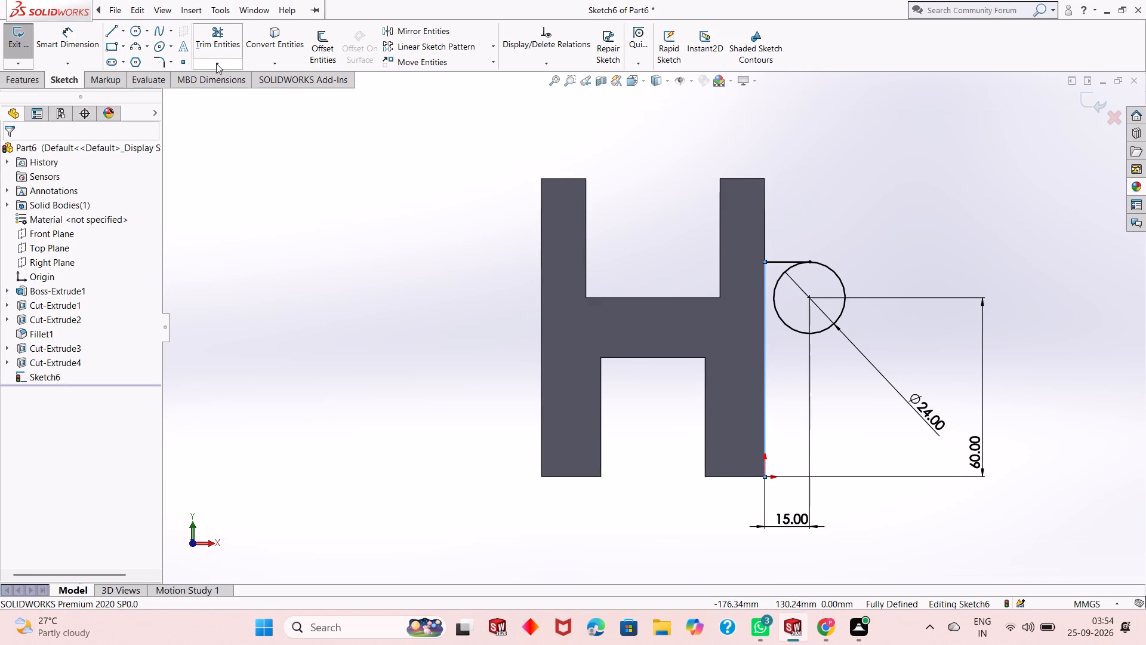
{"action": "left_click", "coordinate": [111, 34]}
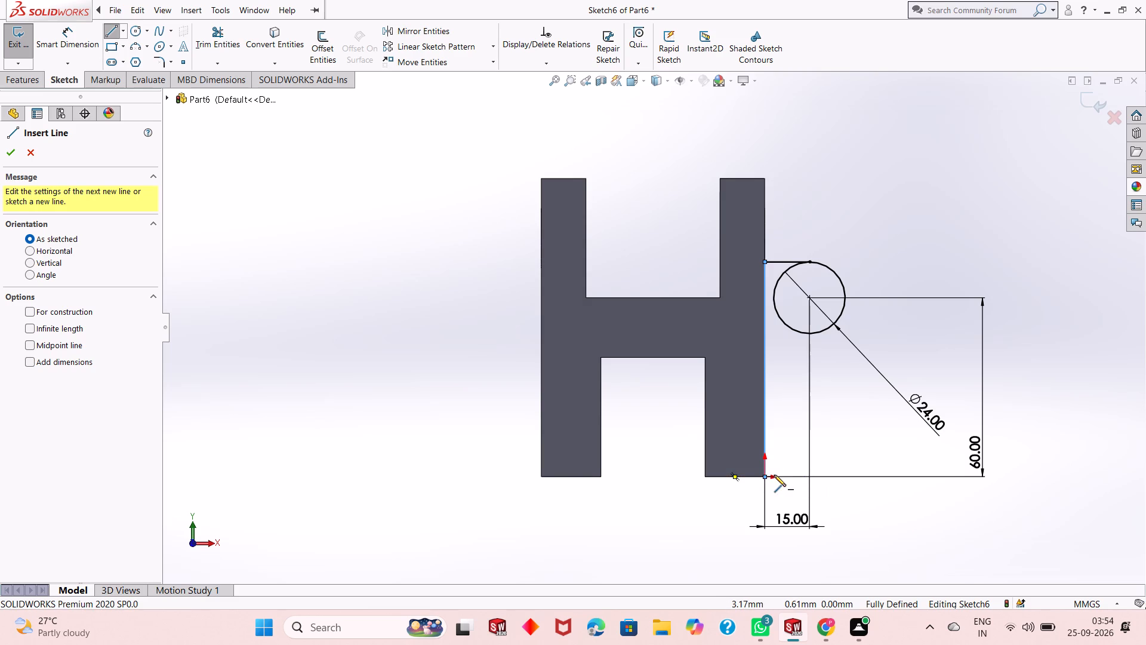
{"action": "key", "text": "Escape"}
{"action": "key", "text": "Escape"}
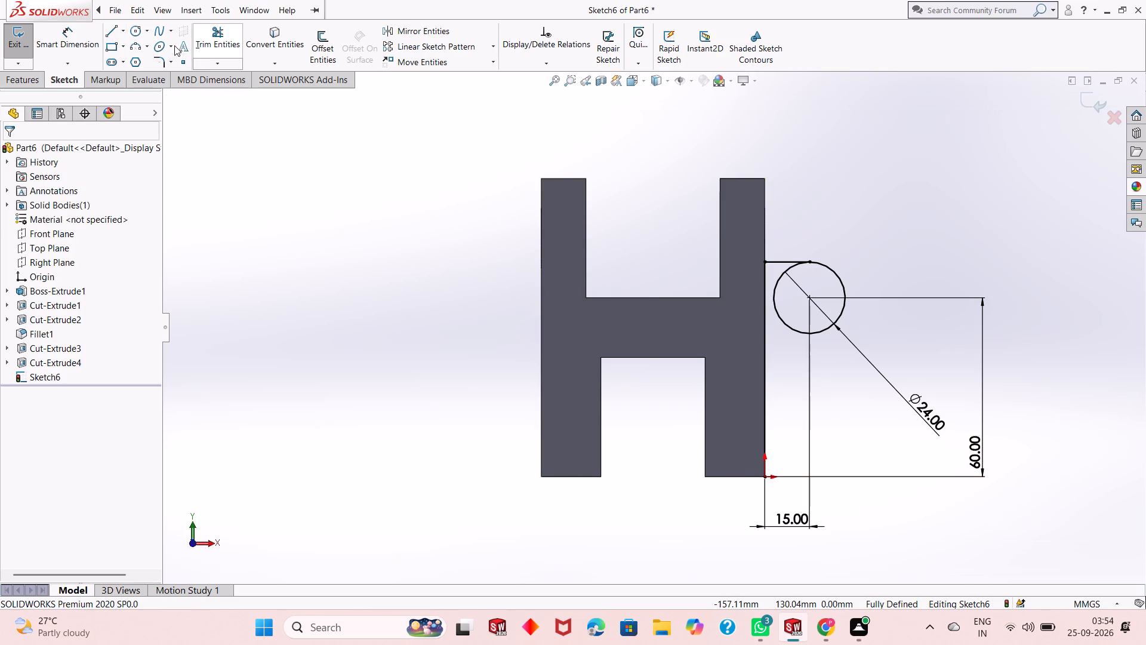
Draw a line about 60 mm long from the origin to the outer lower side of the 24 mm circle, tangent to it.
{"action": "left_click", "coordinate": [114, 27]}
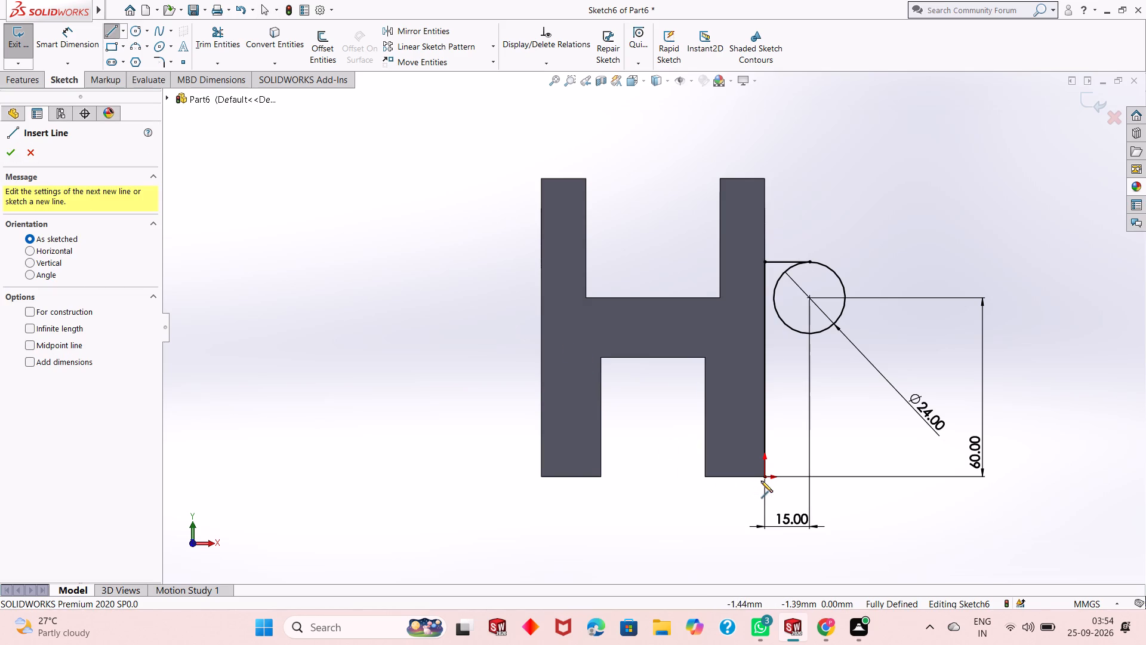
{"action": "left_click", "coordinate": [764, 479]}
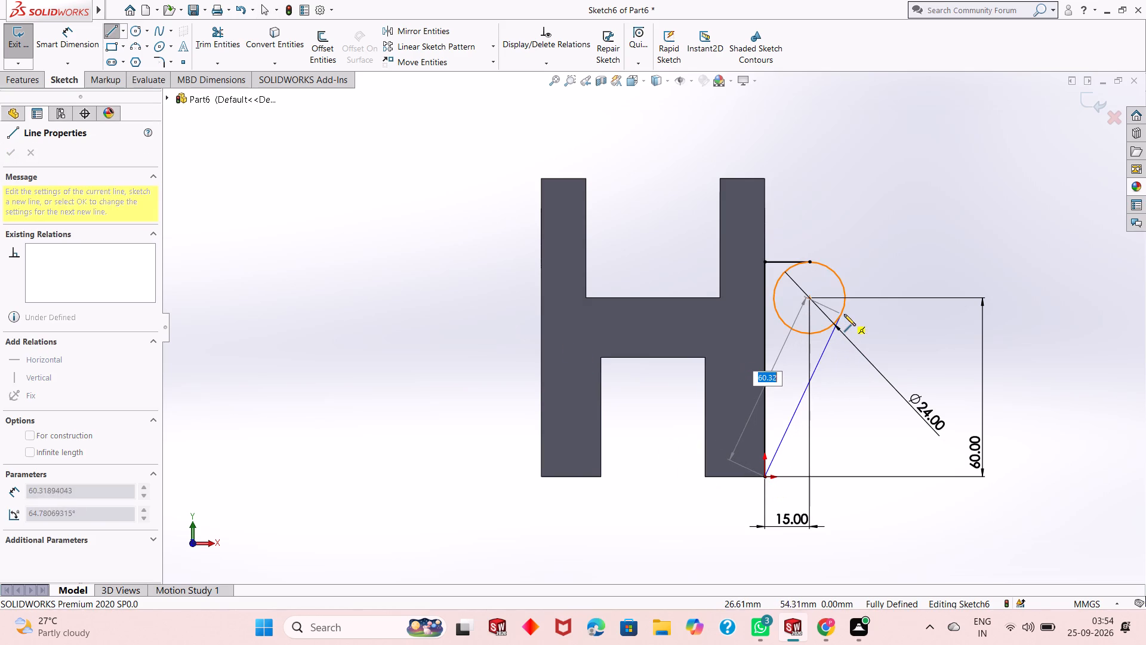
{"action": "left_click", "coordinate": [844, 314]}
{"action": "right_click", "coordinate": [845, 312]}
{"action": "left_click", "coordinate": [860, 317]}
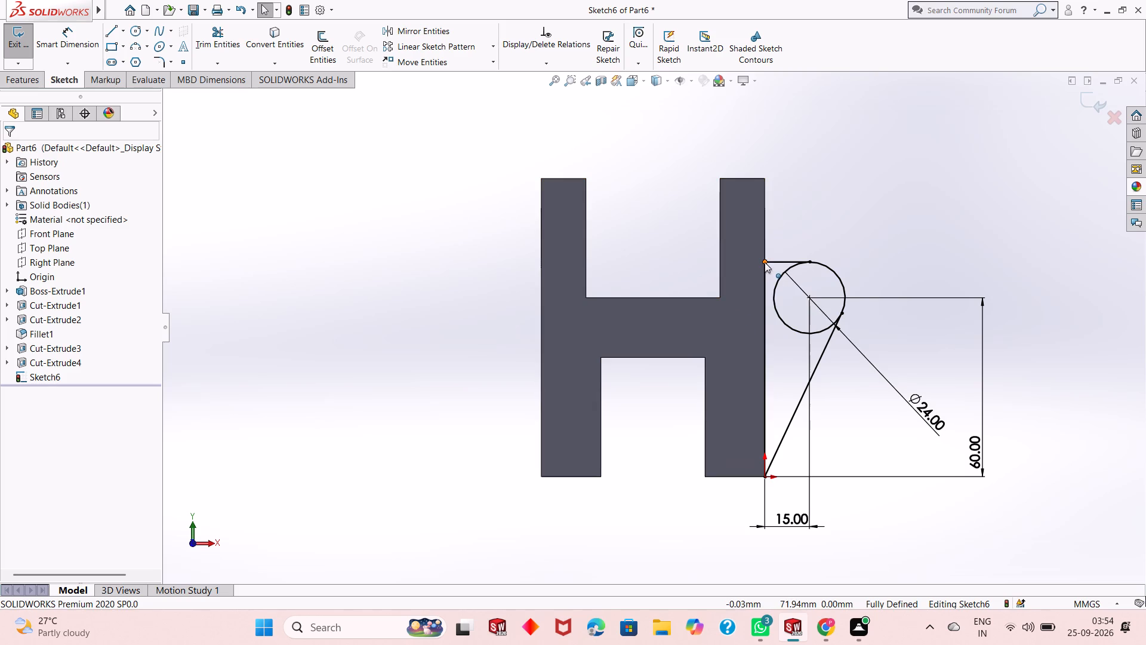
Trim away the inner arc of the 24 mm circle between the horizontal line and the sloped line.
{"action": "left_click", "coordinate": [219, 39]}
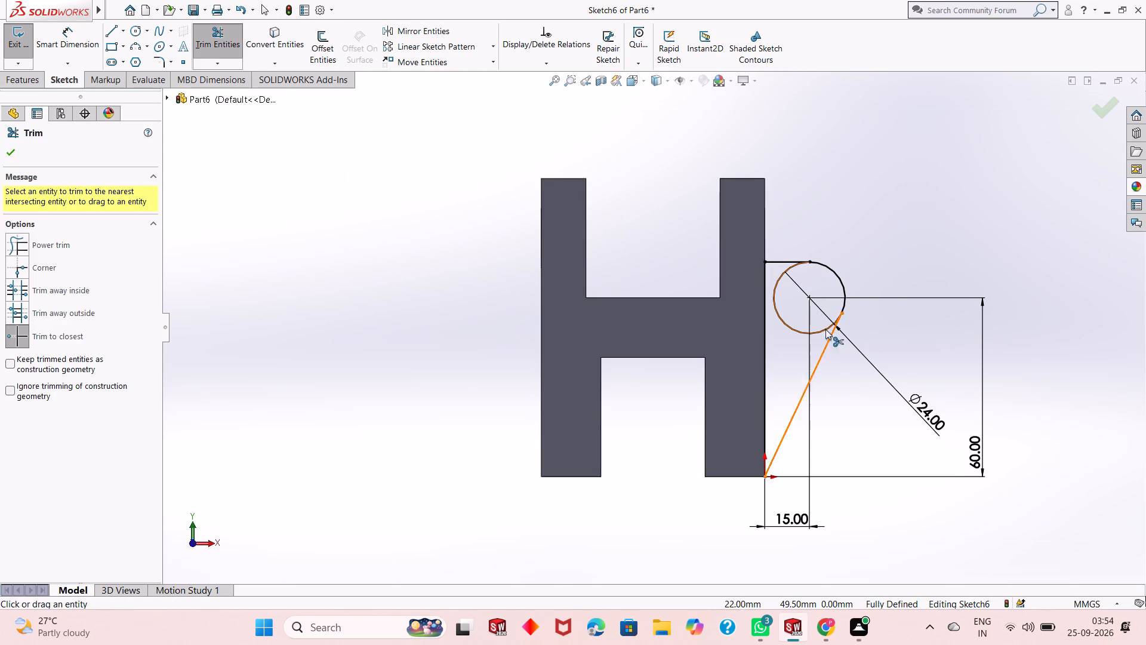
{"action": "left_click", "coordinate": [798, 328]}
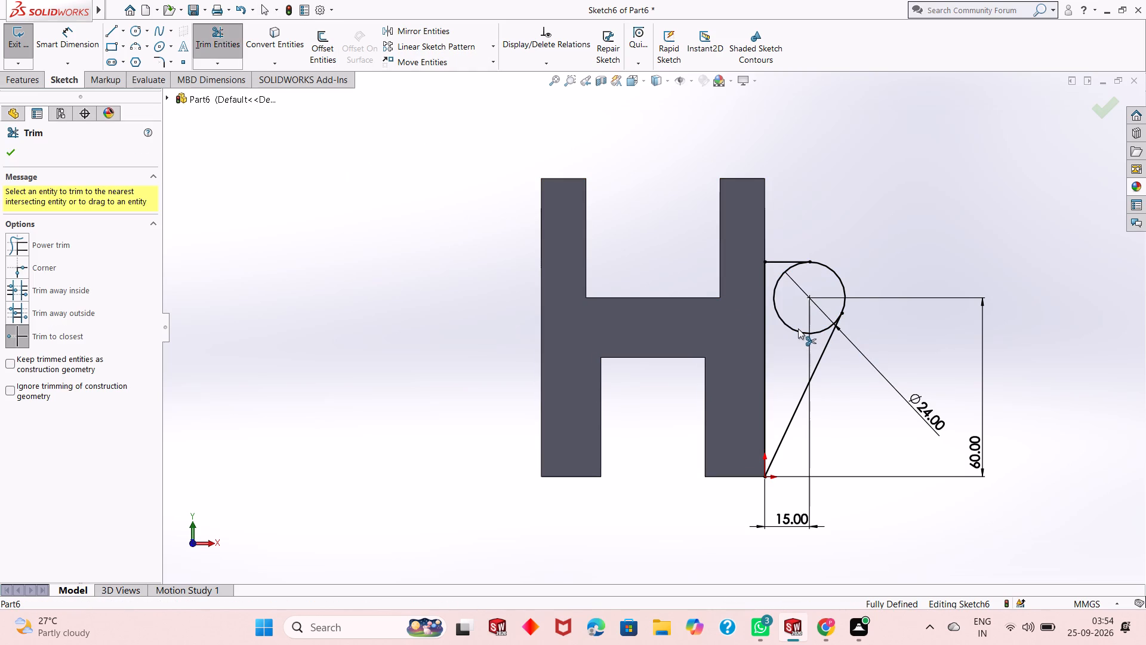
{"action": "right_click", "coordinate": [851, 226]}
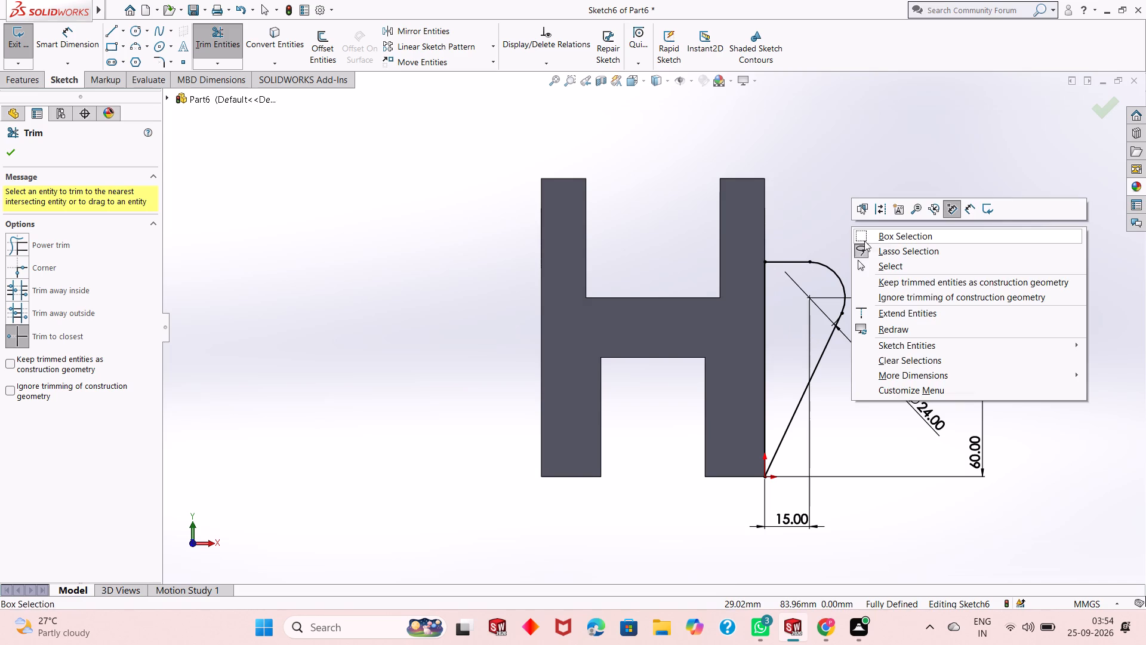
{"action": "left_click", "coordinate": [872, 264]}
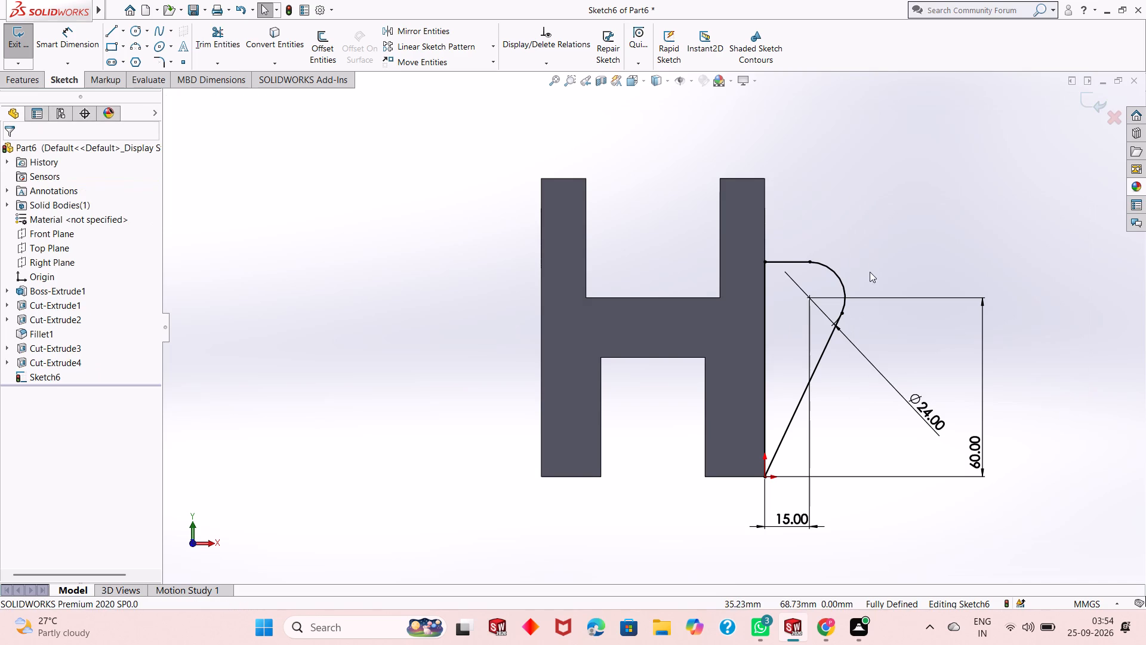
Draw a circle about 14 mm in diameter inside the profile, concentric with its rounded end.
{"action": "left_click", "coordinate": [132, 30]}
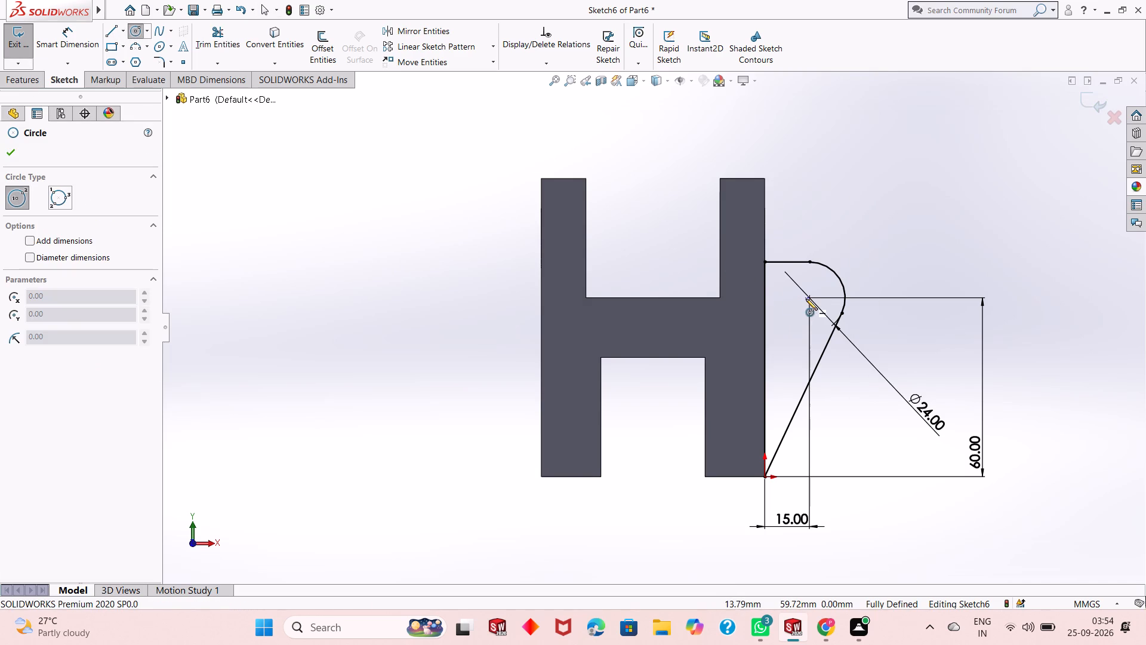
{"action": "left_click", "coordinate": [809, 299]}
{"action": "left_click", "coordinate": [823, 281]}
{"action": "right_click", "coordinate": [843, 199]}
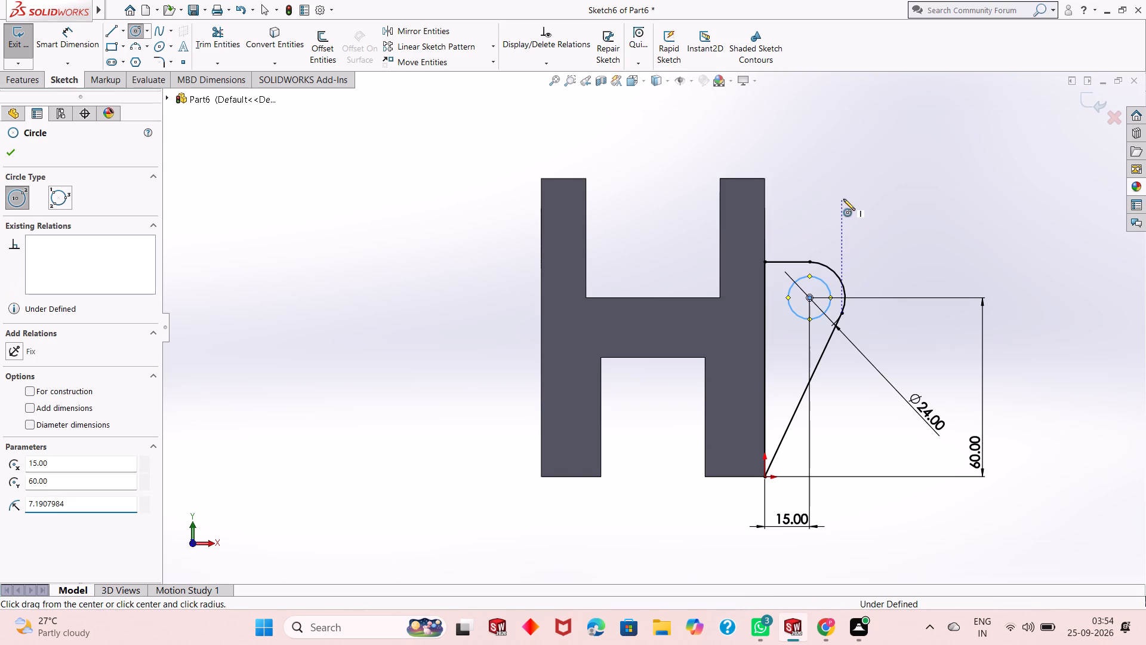
{"action": "left_click", "coordinate": [870, 209]}
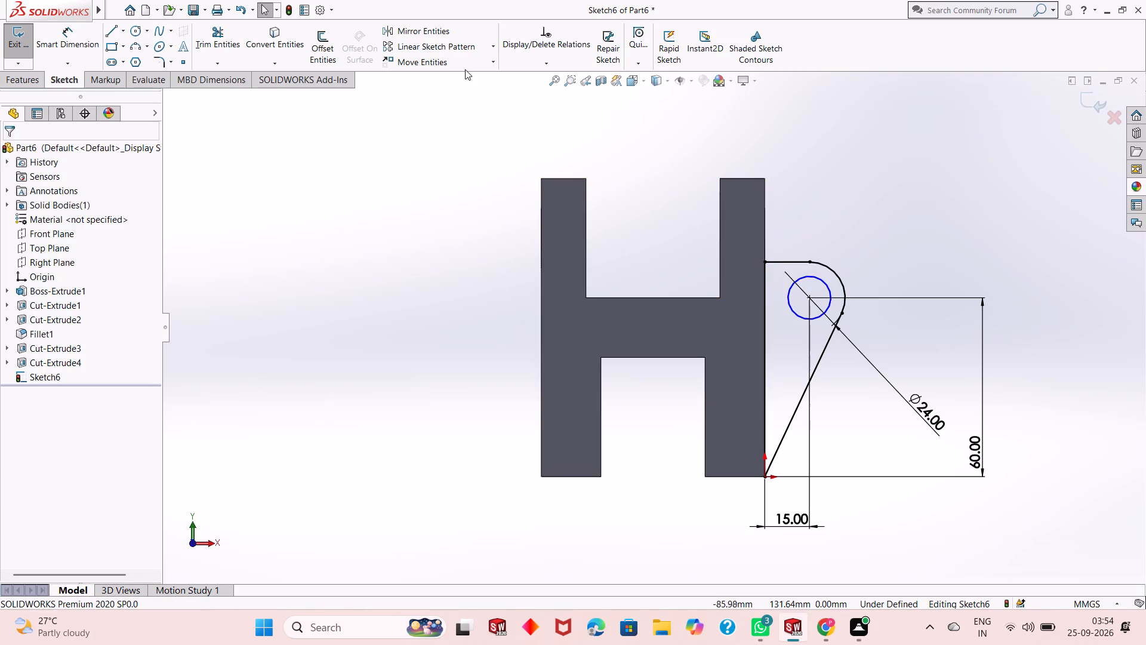
Dimension the inner circle's diameter as 10 mm.
{"action": "left_click", "coordinate": [49, 41]}
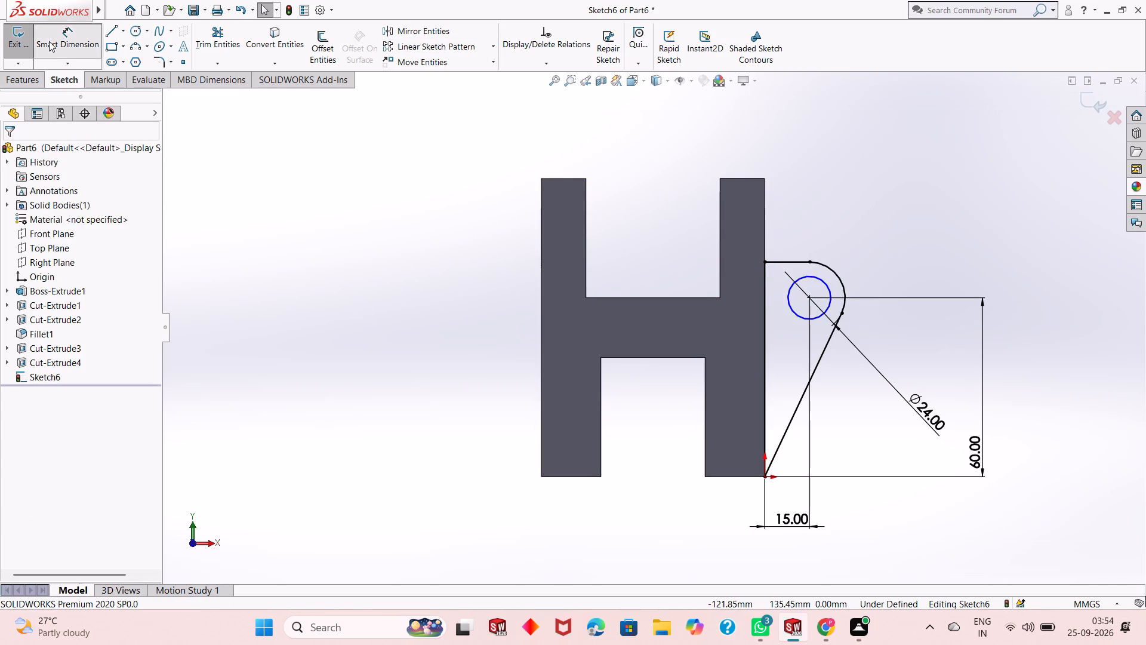
{"action": "left_click", "coordinate": [807, 277]}
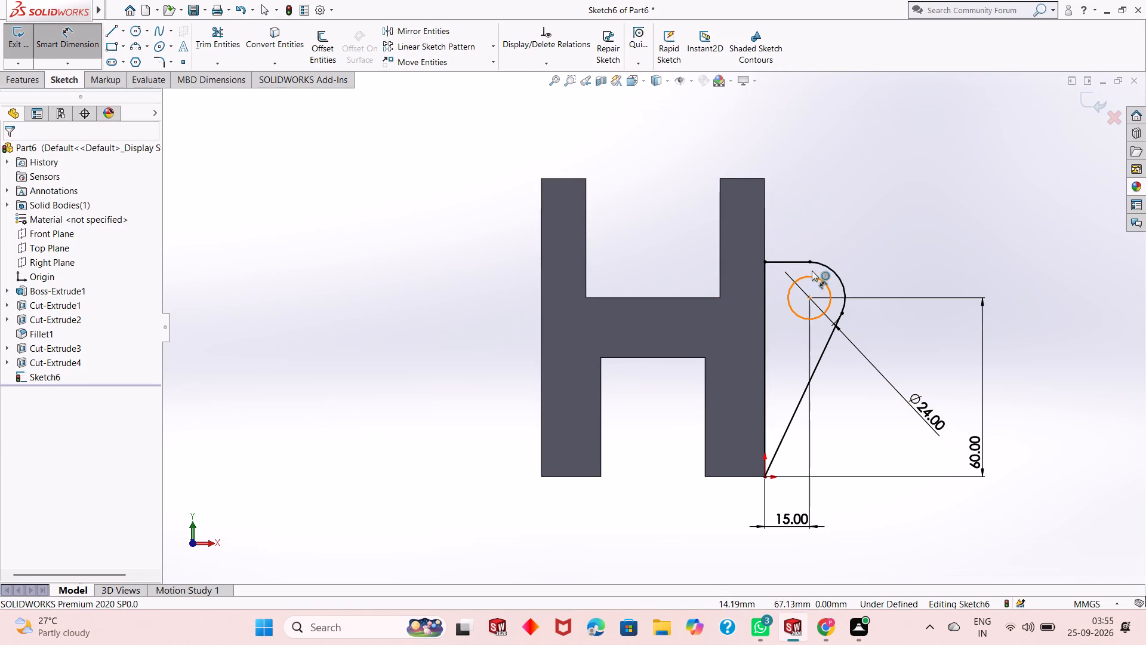
{"action": "left_click", "coordinate": [860, 189]}
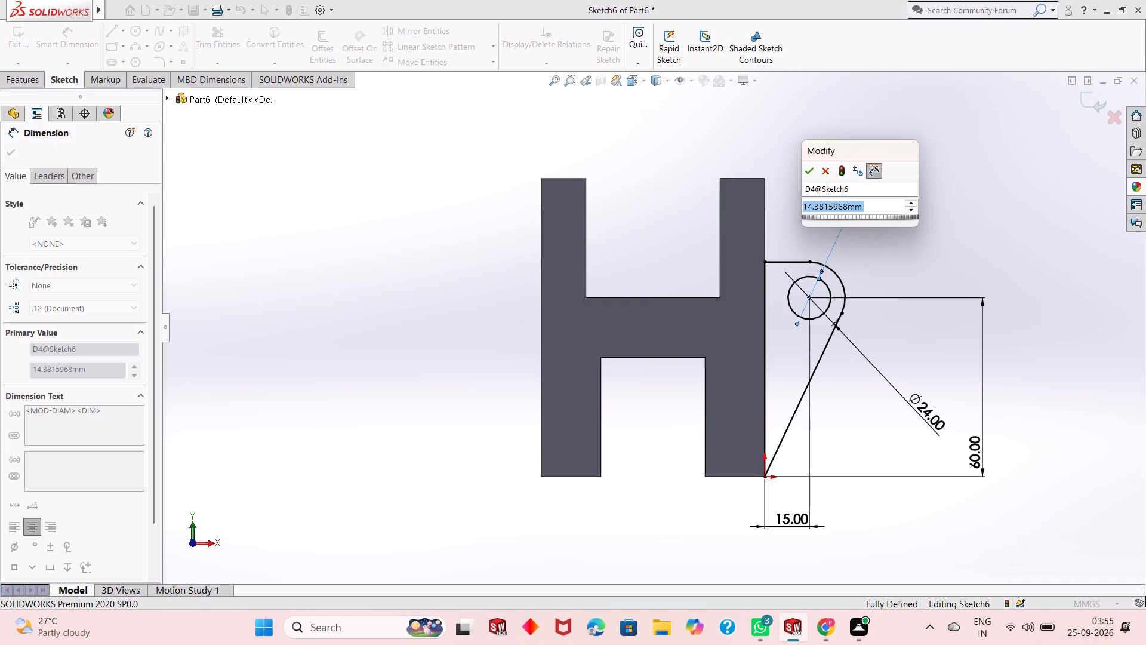
{"action": "type", "text": "10"}
{"action": "key", "text": "Return"}
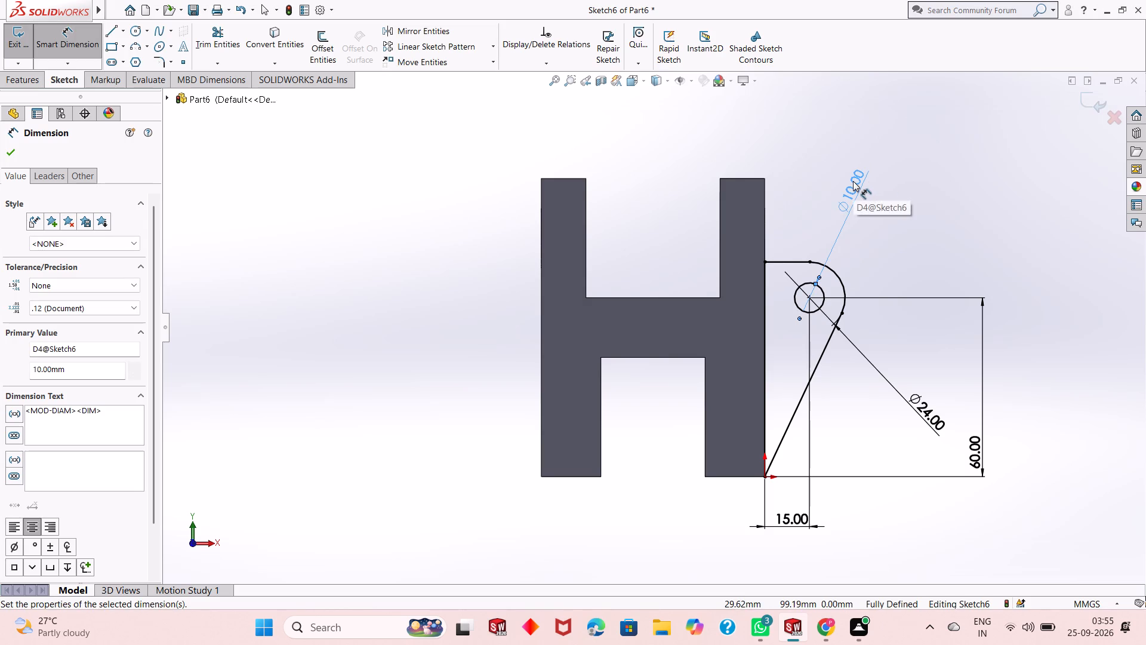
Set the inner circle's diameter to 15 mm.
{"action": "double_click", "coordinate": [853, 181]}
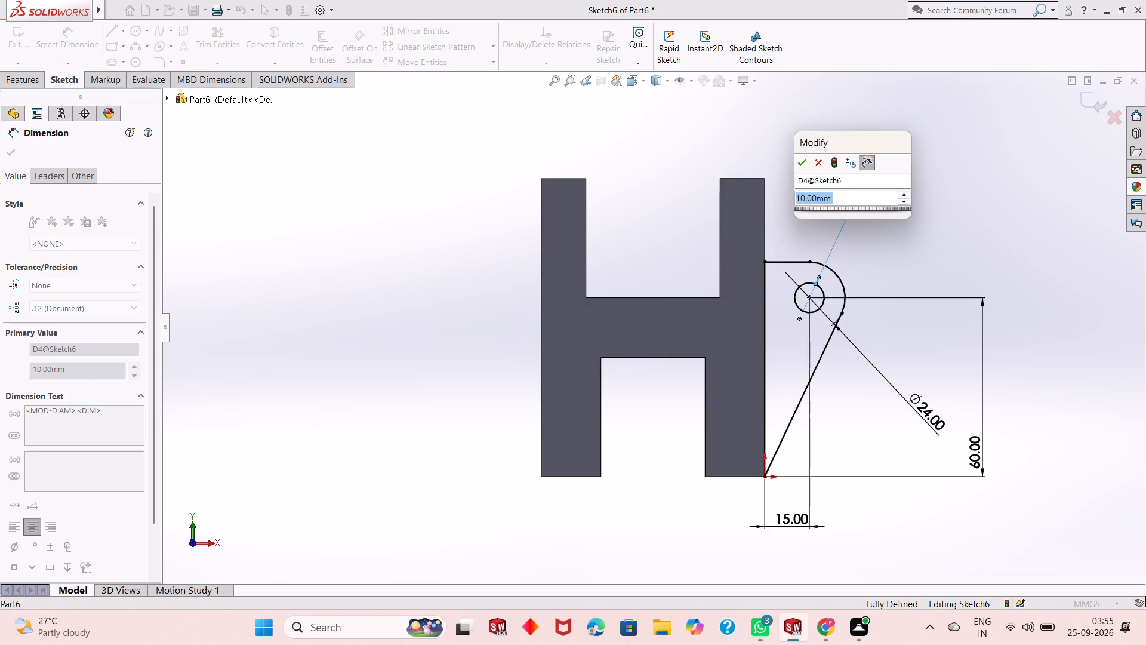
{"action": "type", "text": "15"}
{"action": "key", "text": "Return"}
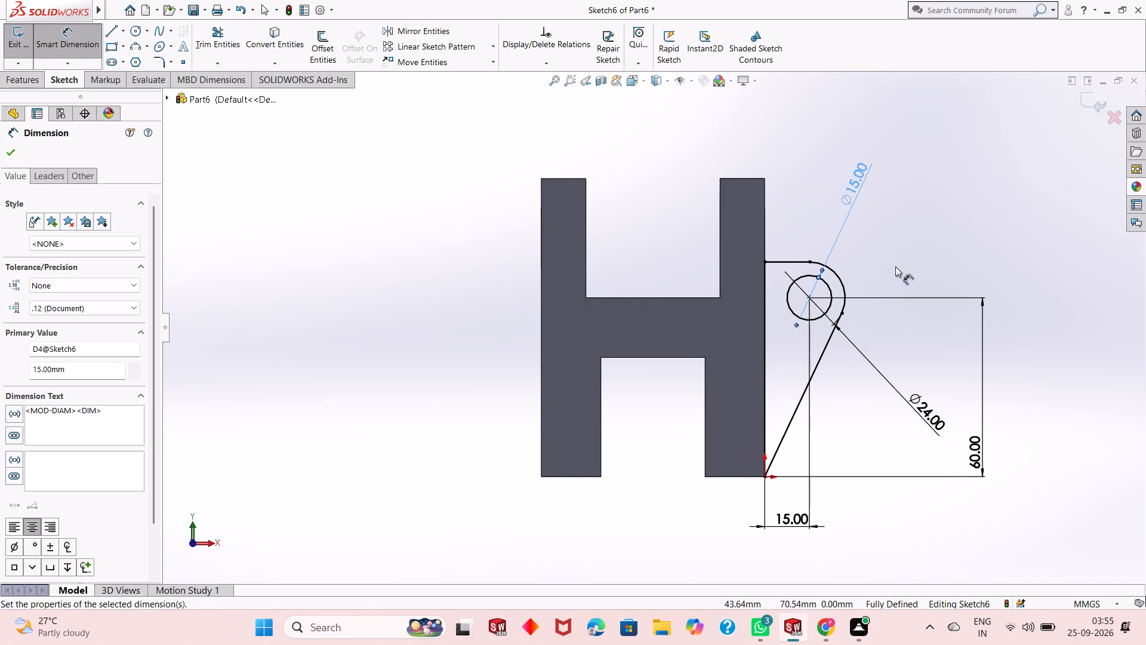
Set the inner circle's diameter to 16 mm, return to the front view and finish dimensioning.
{"action": "middle_click_drag", "start_coordinate": [895, 275], "coordinate": [875, 279]}
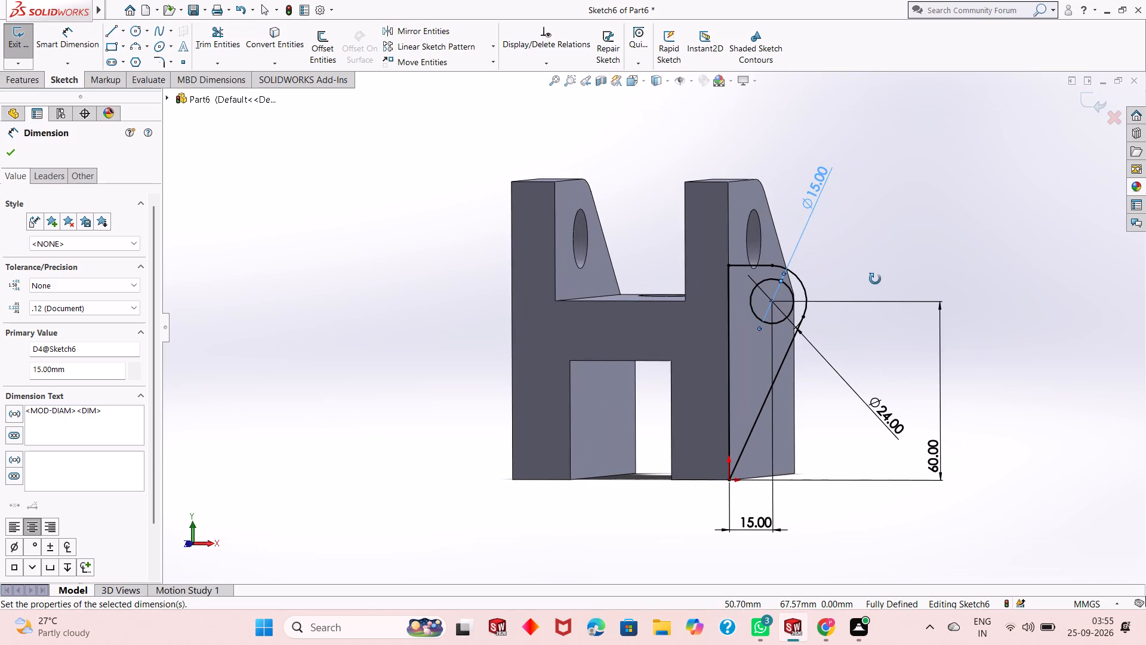
{"action": "middle_click_drag", "start_coordinate": [875, 279], "coordinate": [870, 282]}
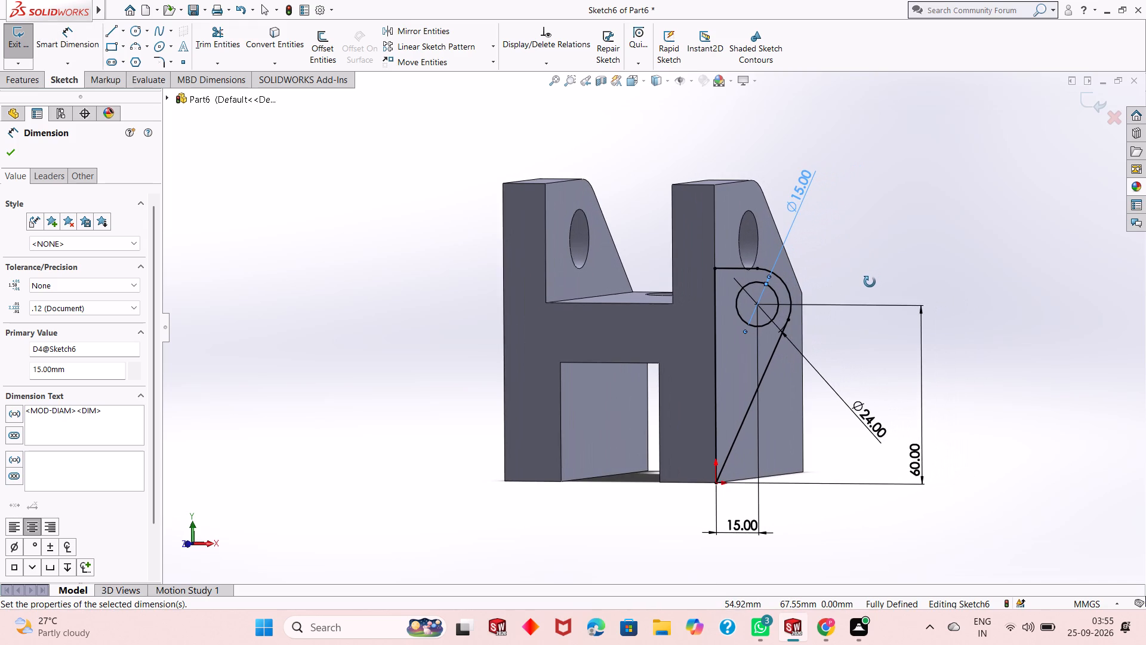
{"action": "middle_click_drag", "start_coordinate": [870, 282], "coordinate": [631, 337]}
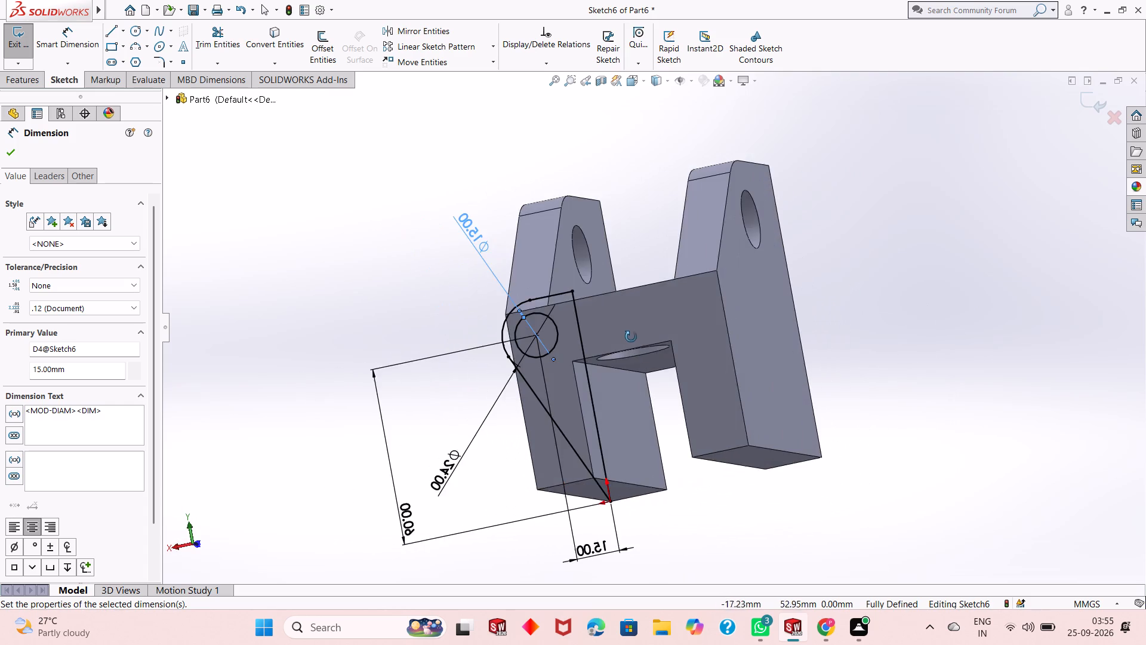
{"action": "middle_click_drag", "start_coordinate": [631, 337], "coordinate": [668, 354]}
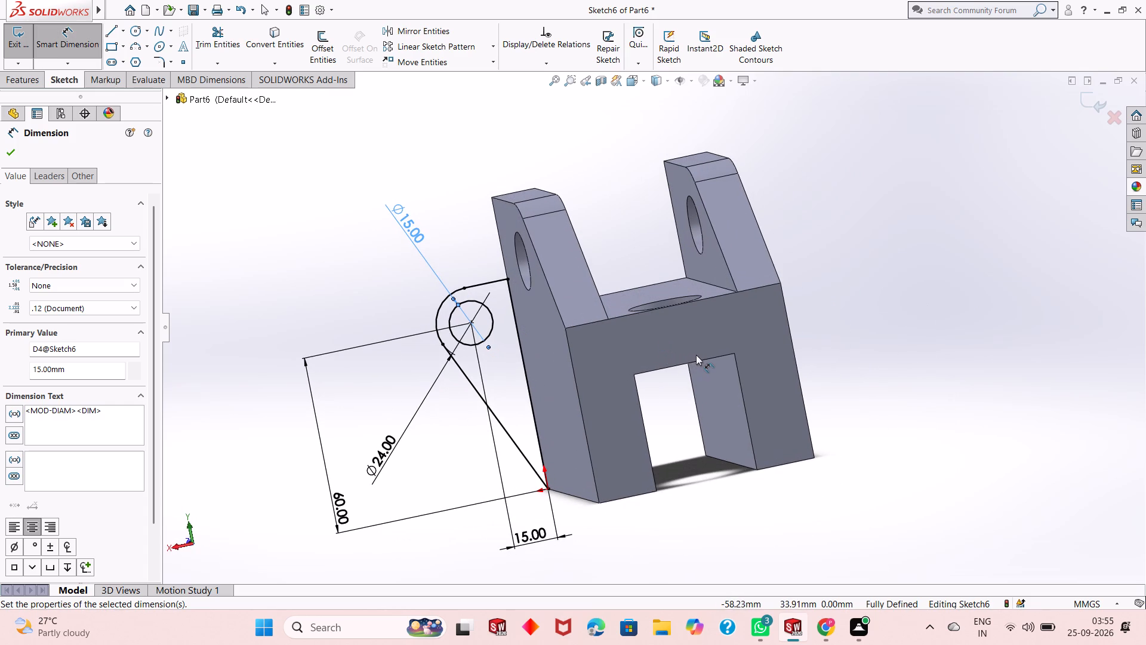
{"action": "scroll", "coordinate": [689, 339], "scroll_direction": "down", "scroll_amount": 2}
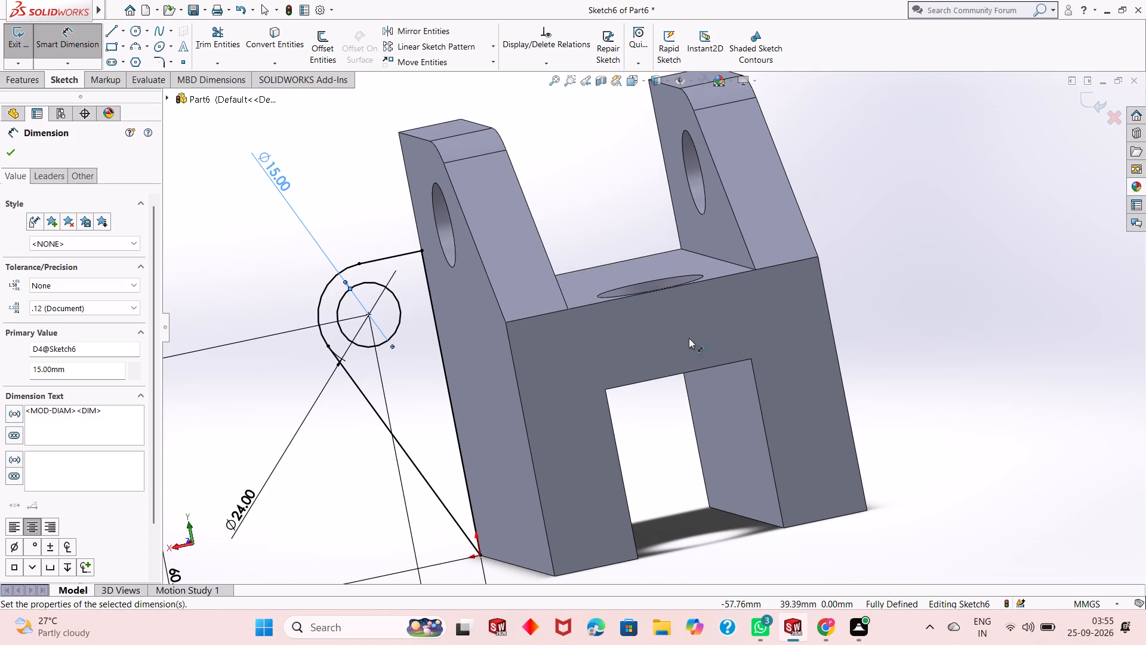
{"action": "double_click", "coordinate": [276, 188]}
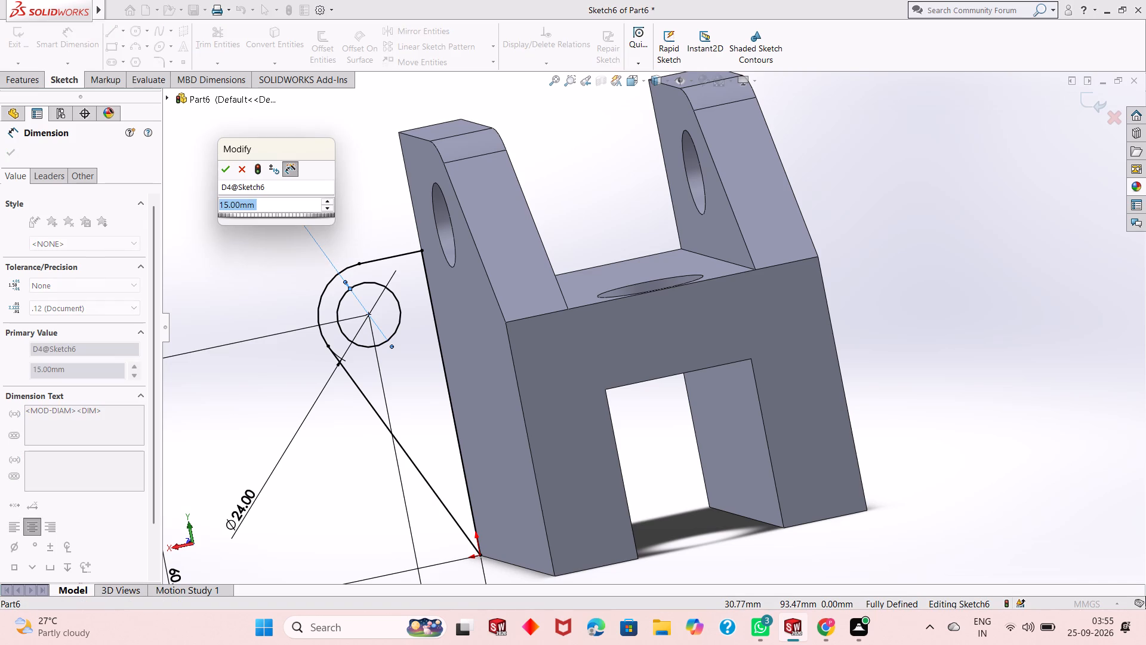
{"action": "type", "text": "16"}
{"action": "key", "text": "Return"}
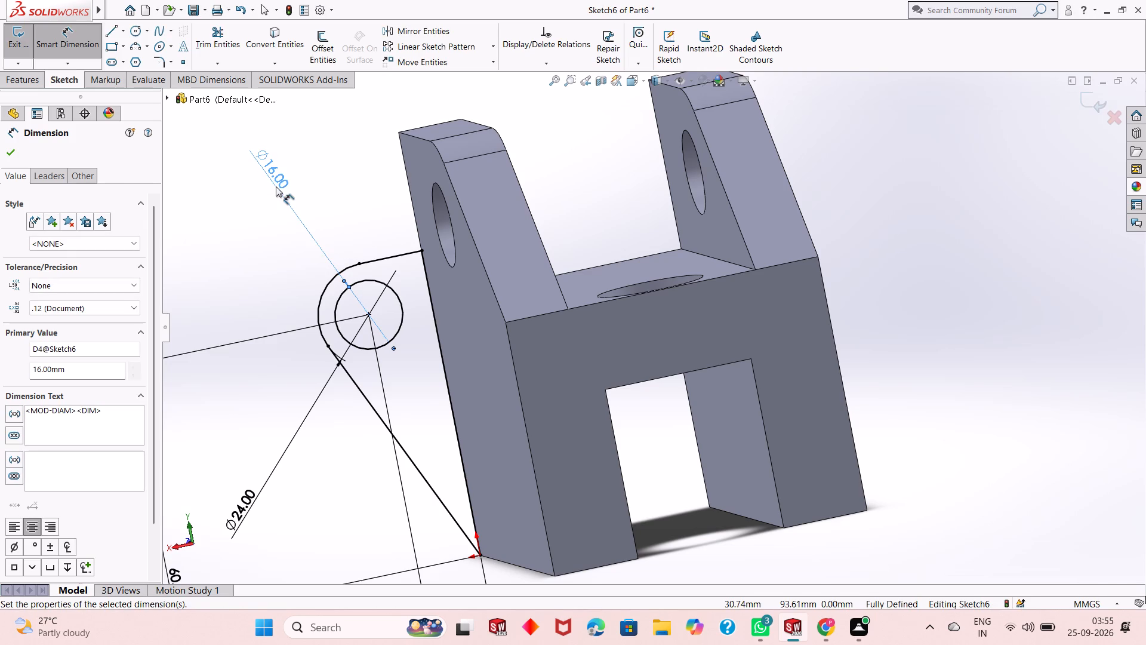
{"action": "scroll", "coordinate": [366, 305], "scroll_direction": "up", "scroll_amount": 1}
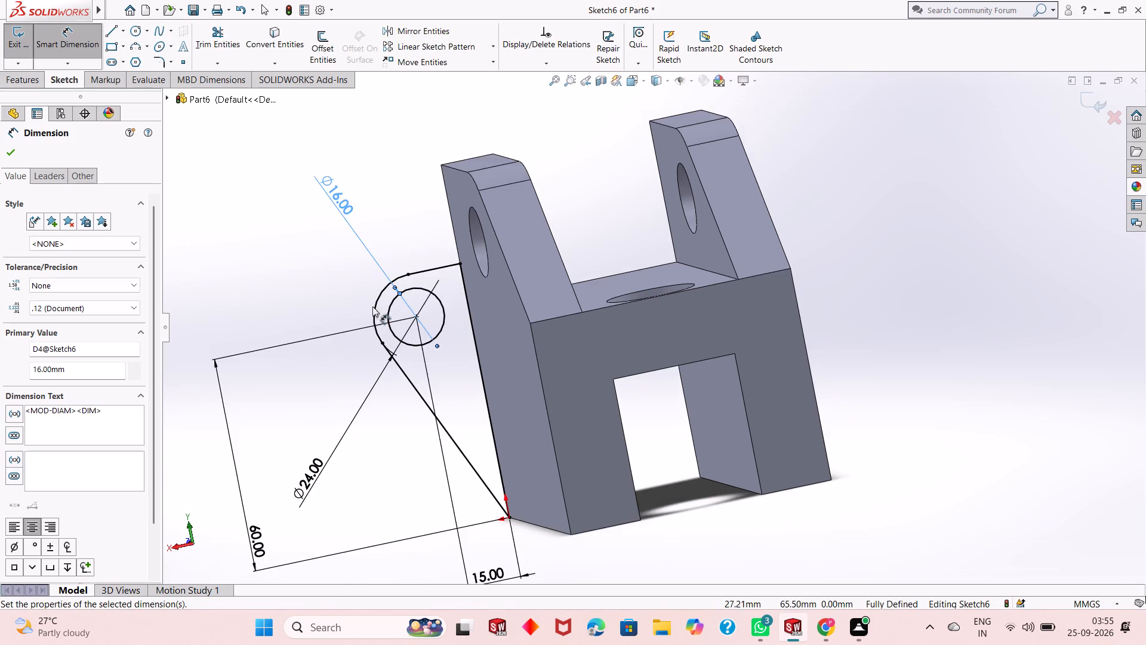
{"action": "scroll", "coordinate": [387, 305], "scroll_direction": "up", "scroll_amount": 2}
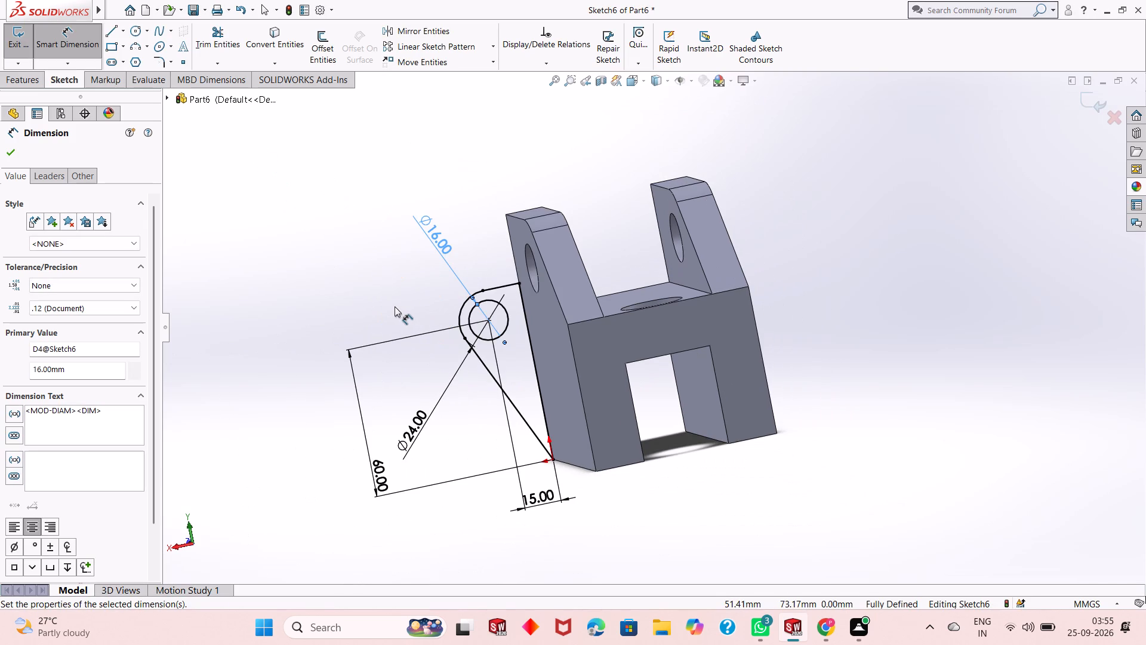
{"action": "key", "text": "ctrl+8"}
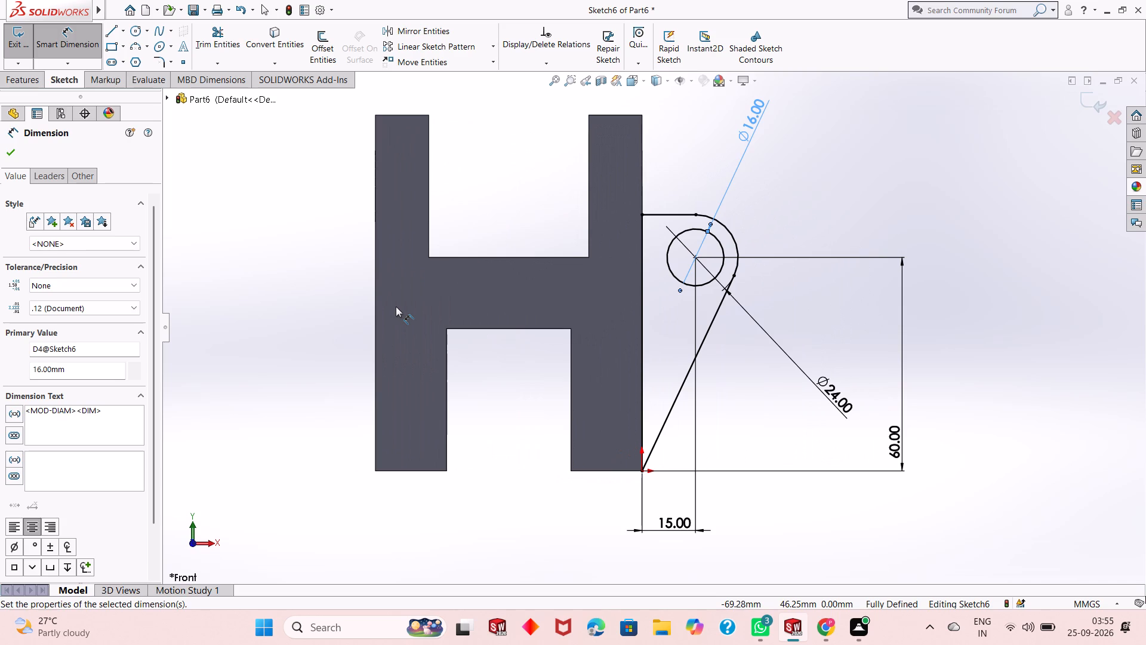
{"action": "key", "text": "Escape"}
Draw a circle about 20 mm in diameter outside the block's opposite vertical edge, centred about 104 mm across and 65 mm above the origin.
{"action": "scroll", "coordinate": [396, 306], "scroll_direction": "up", "scroll_amount": 2}
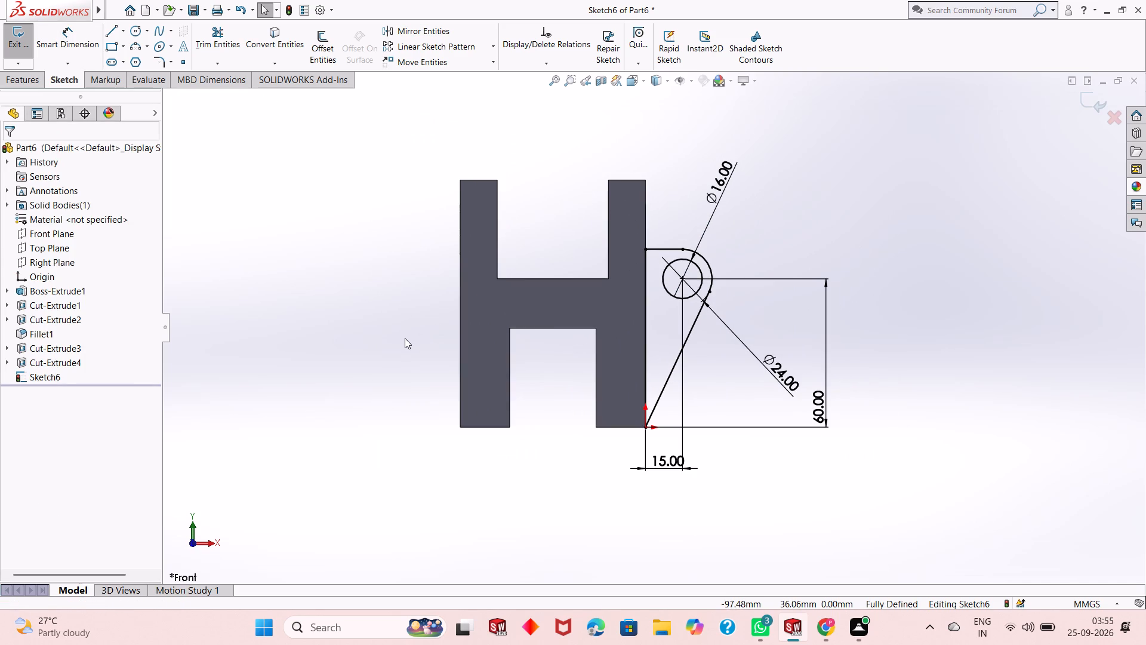
{"action": "scroll", "coordinate": [405, 338], "scroll_direction": "down", "scroll_amount": 1}
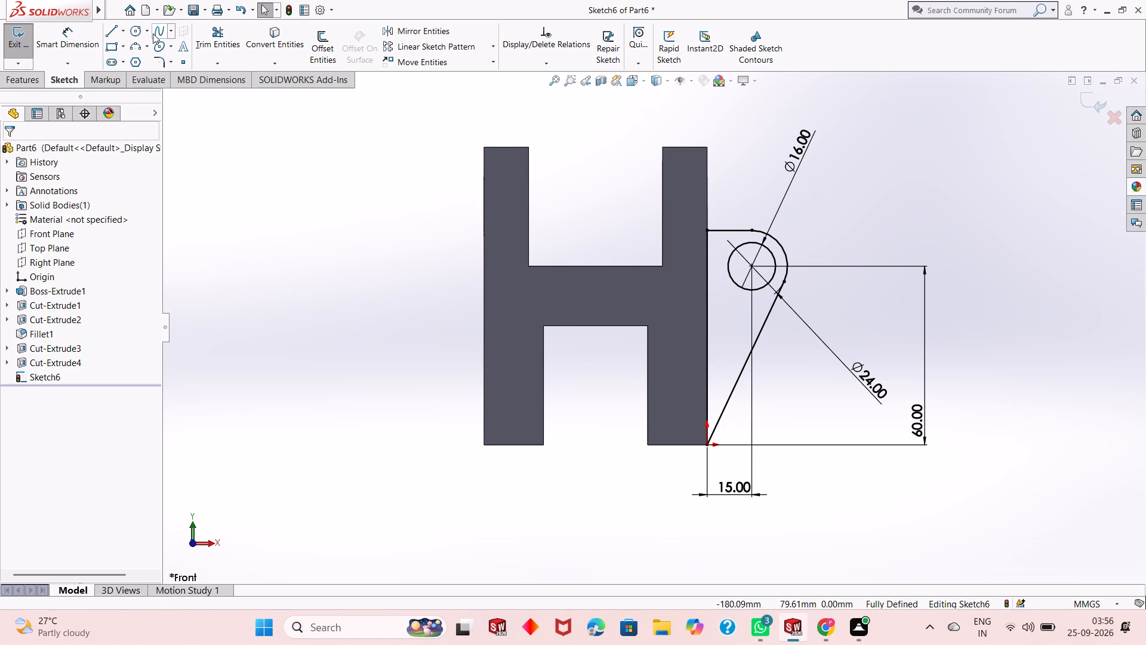
{"action": "left_click", "coordinate": [134, 38]}
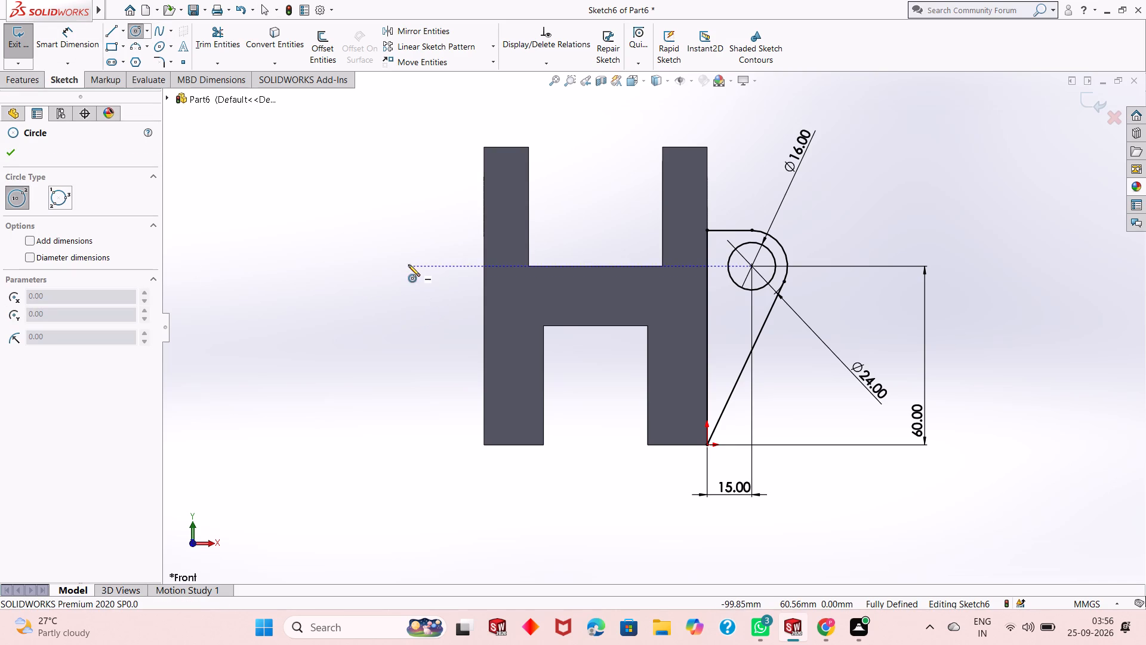
{"action": "left_click", "coordinate": [399, 253]}
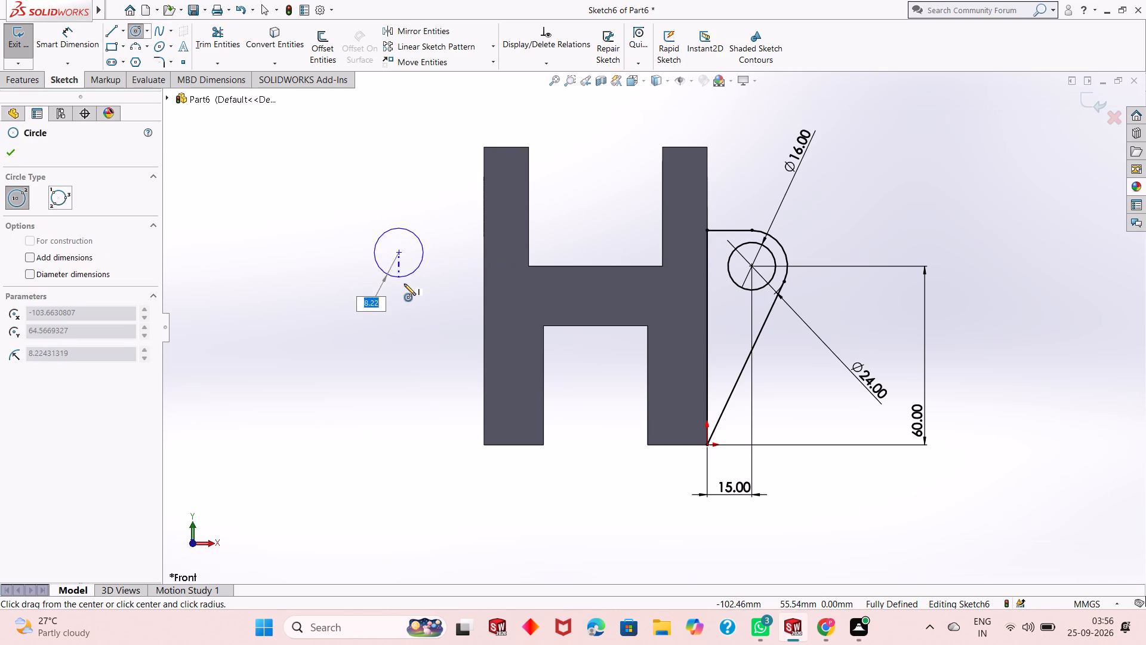
{"action": "left_click", "coordinate": [404, 285]}
Dimension the diameter of the new circle on the block's opposite side as 24 mm.
{"action": "left_click", "coordinate": [87, 48]}
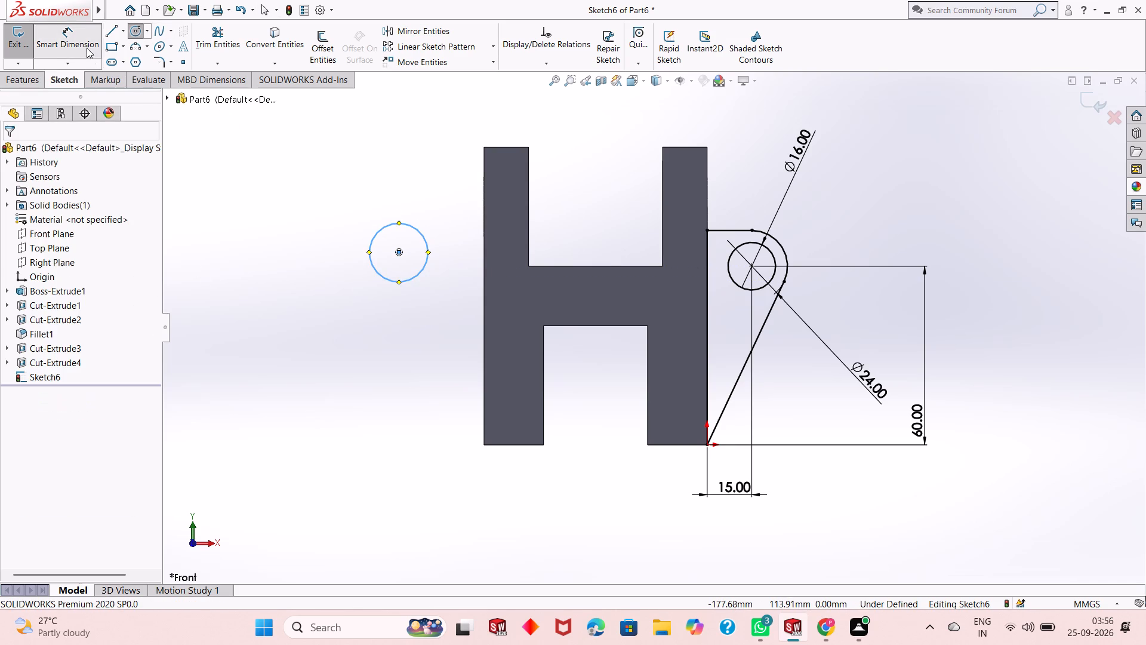
{"action": "left_click", "coordinate": [378, 274]}
{"action": "left_click", "coordinate": [312, 328]}
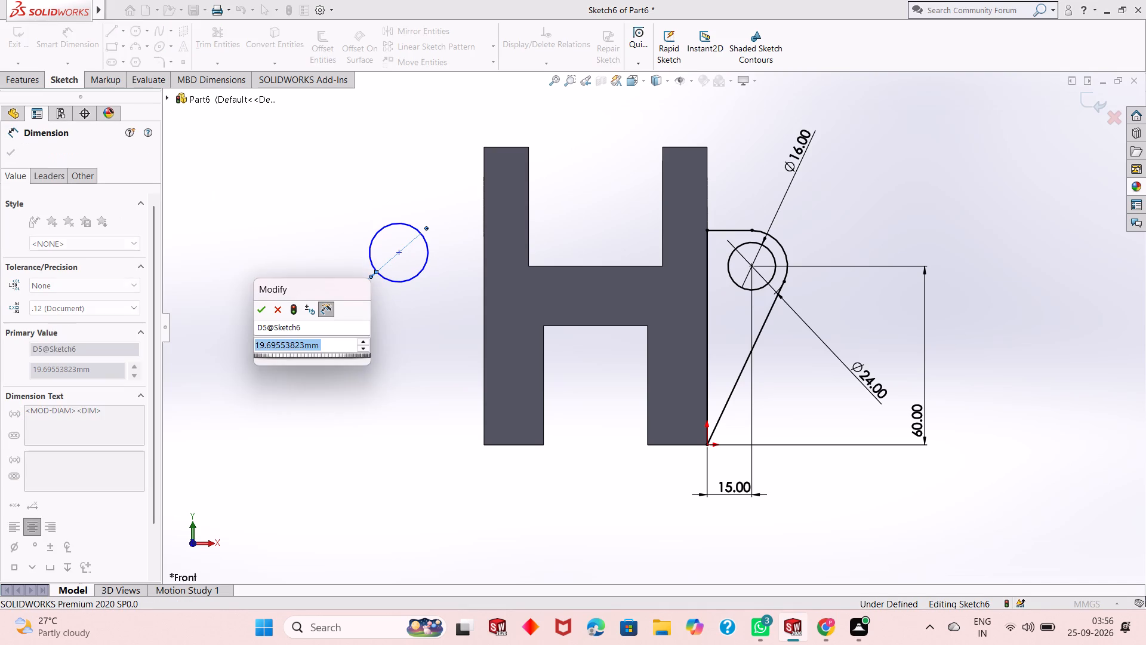
{"action": "type", "text": "24"}
{"action": "key", "text": "Return"}
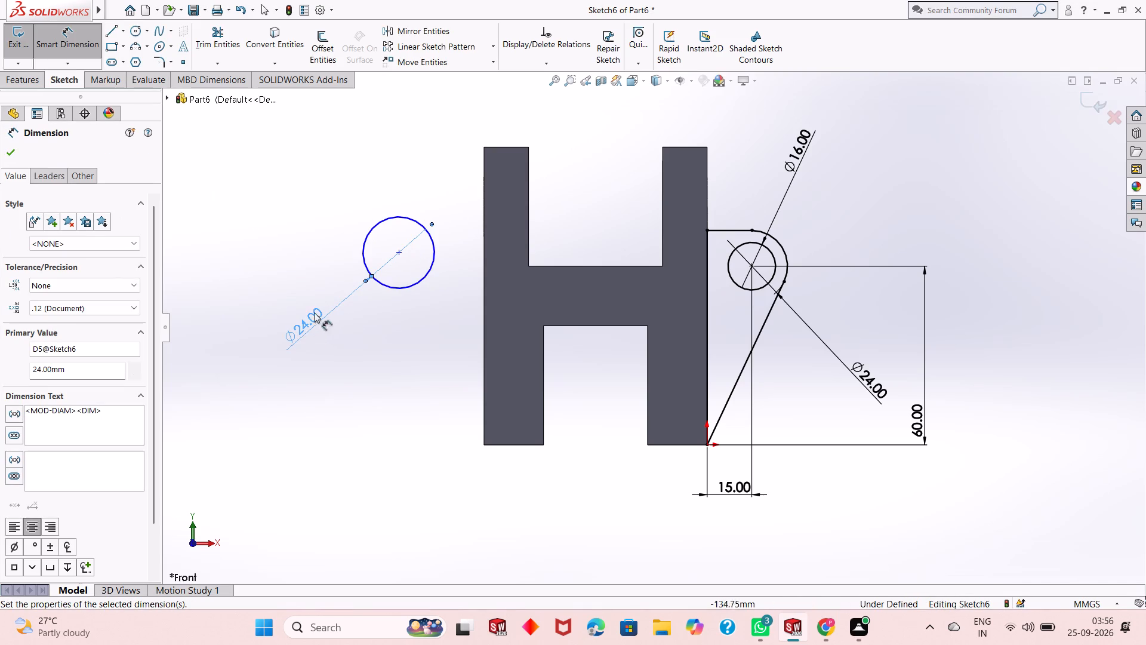
Dimension the new circle's centre 60 mm above the block's bottom outer corner.
{"action": "left_click", "coordinate": [399, 256]}
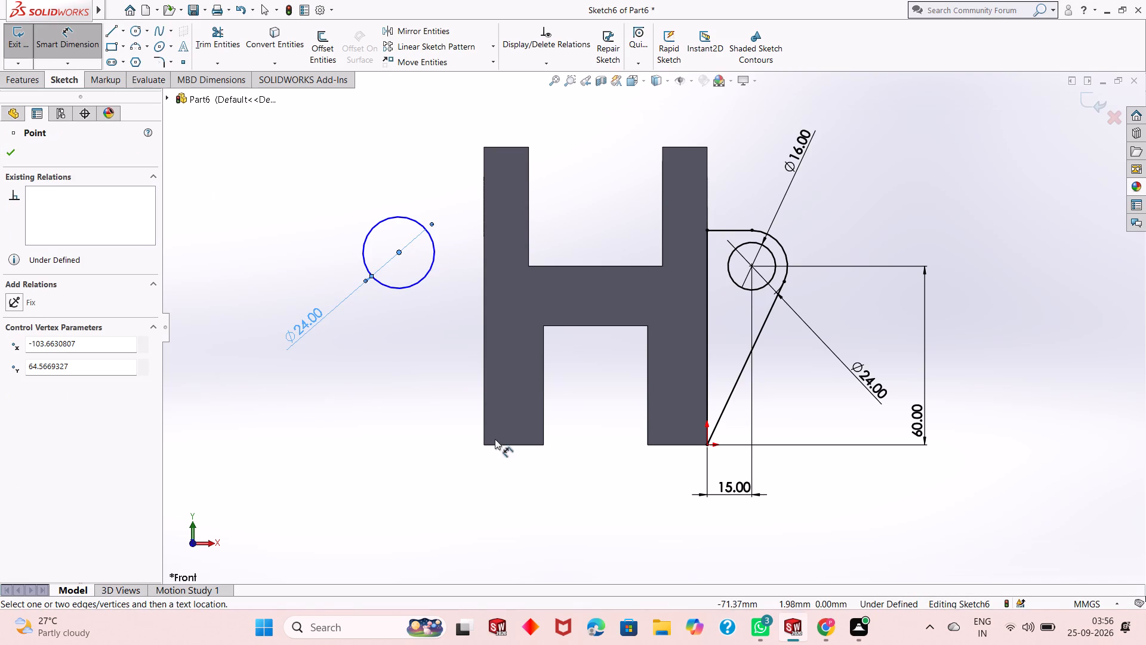
{"action": "left_click", "coordinate": [484, 446]}
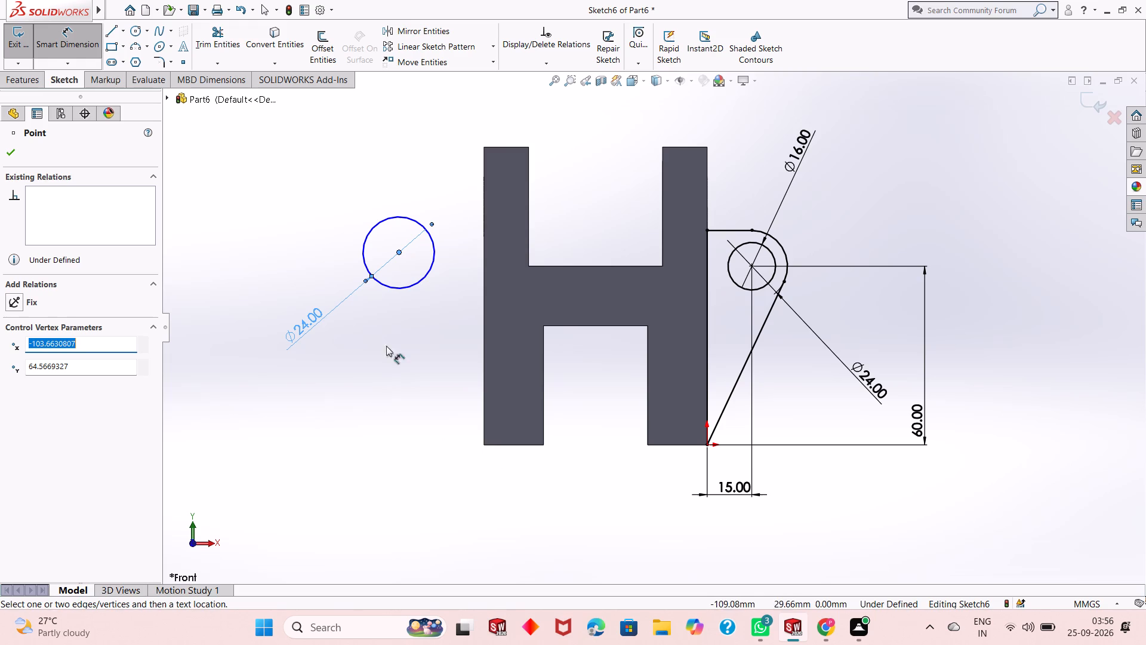
{"action": "left_click", "coordinate": [483, 446]}
{"action": "left_click", "coordinate": [240, 434]}
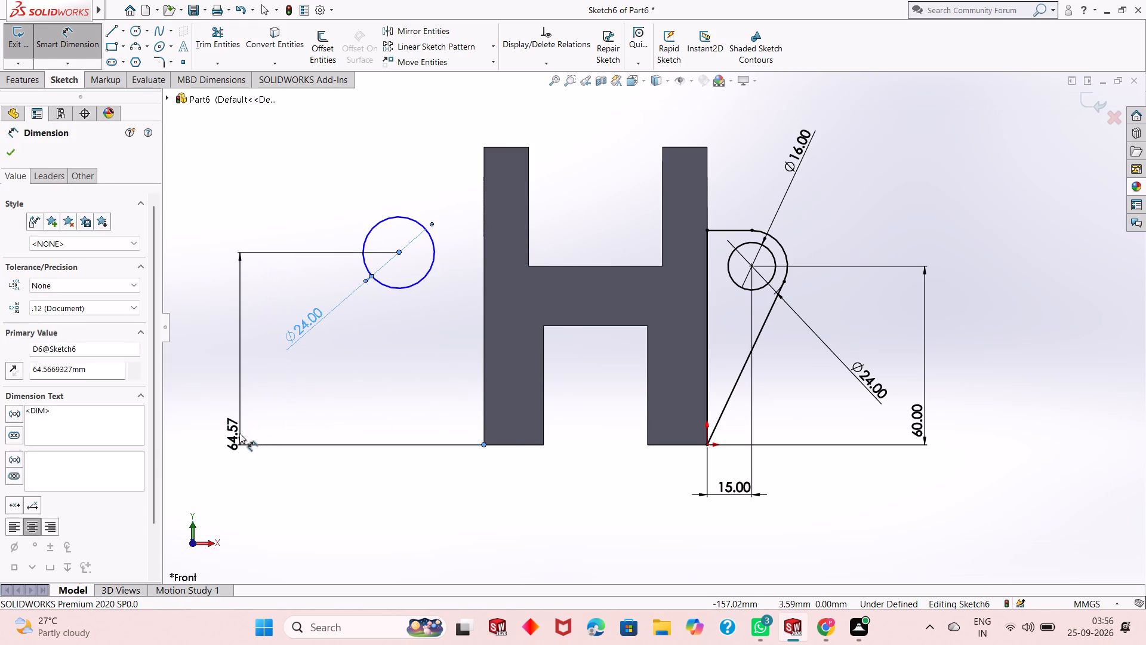
{"action": "type", "text": "60"}
{"action": "key", "text": "Return"}
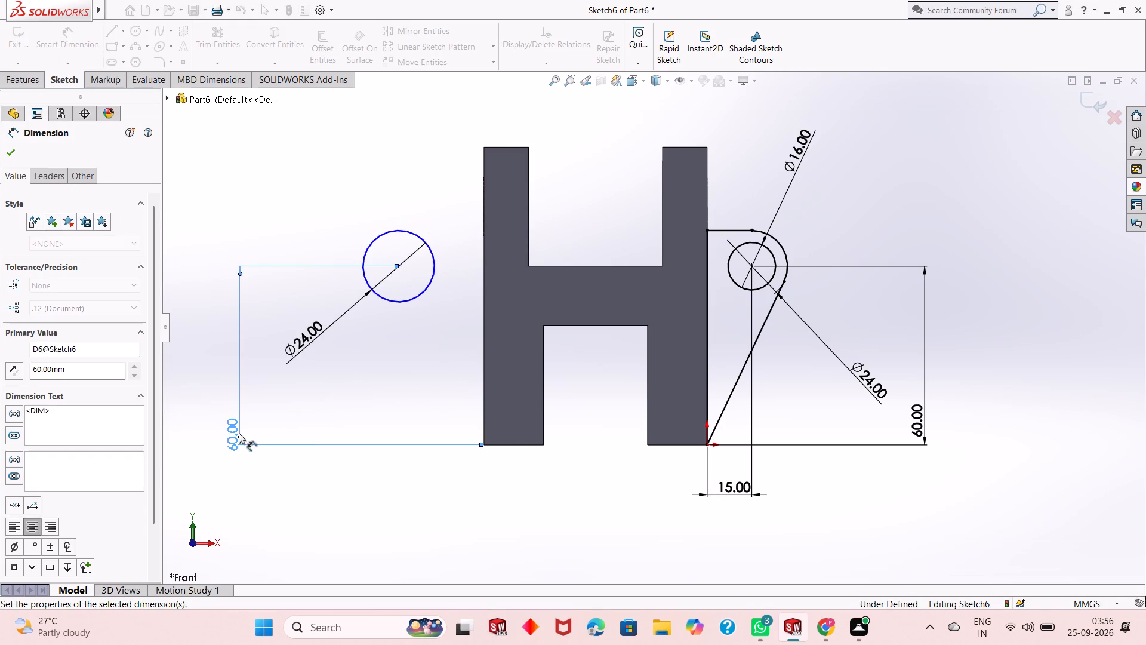
Dimension the circle's centre 15 mm horizontally from the block's adjacent vertical edge and finish dimensioning.
{"action": "left_click", "coordinate": [399, 263]}
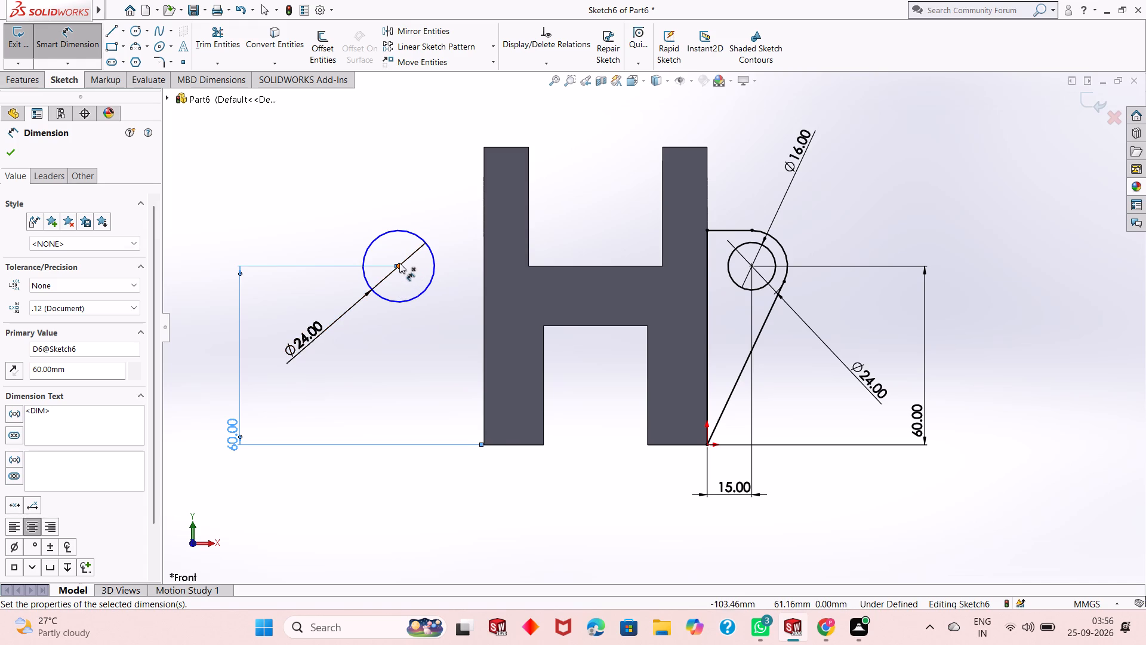
{"action": "left_click", "coordinate": [485, 411]}
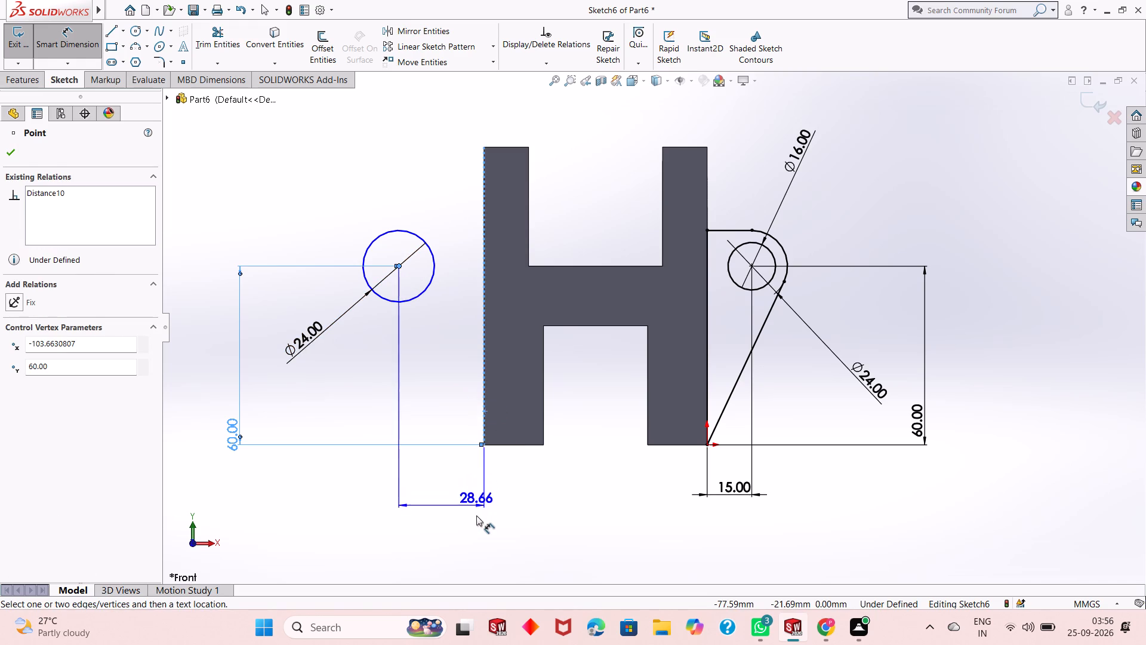
{"action": "left_click", "coordinate": [476, 520]}
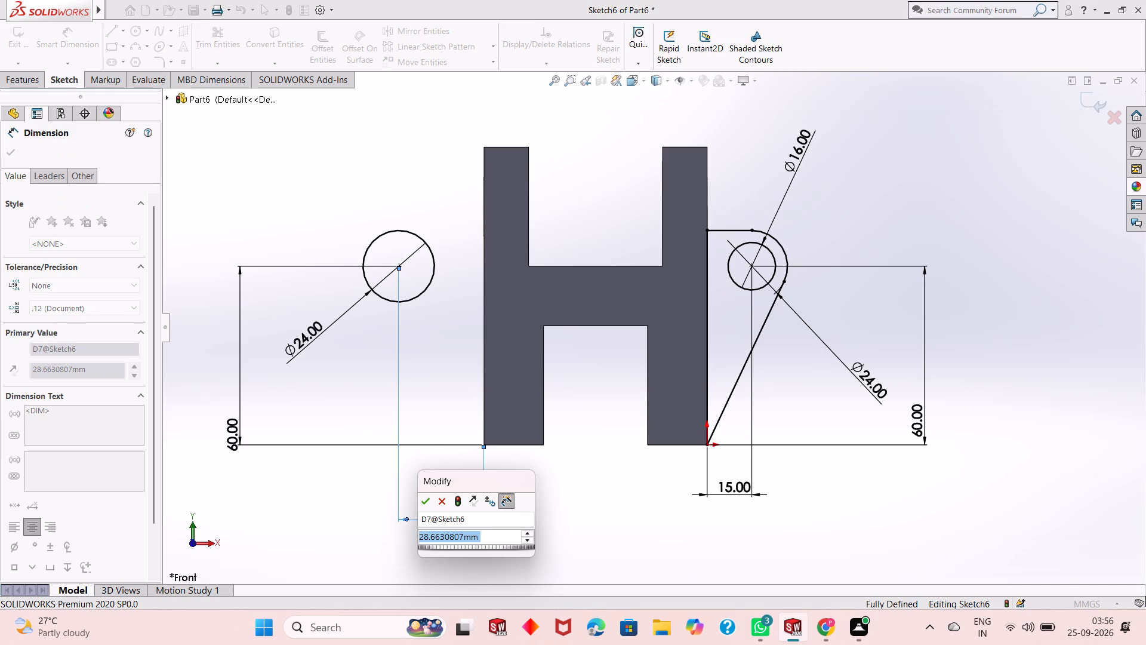
{"action": "type", "text": "15"}
{"action": "key", "text": "Return"}
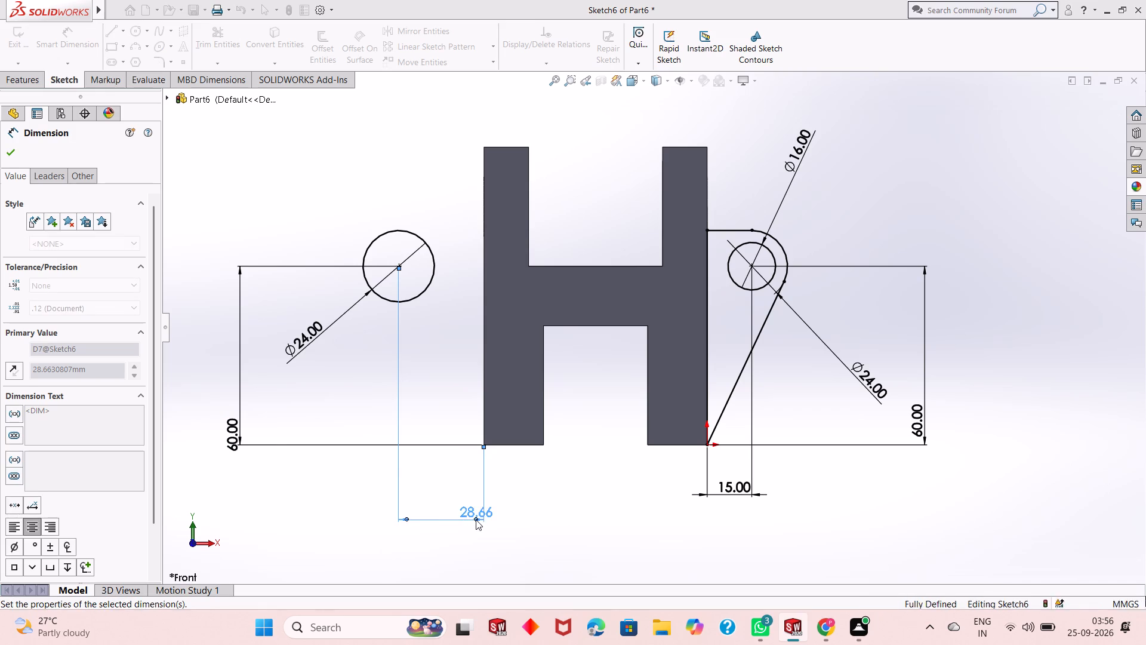
{"action": "right_click", "coordinate": [282, 161]}
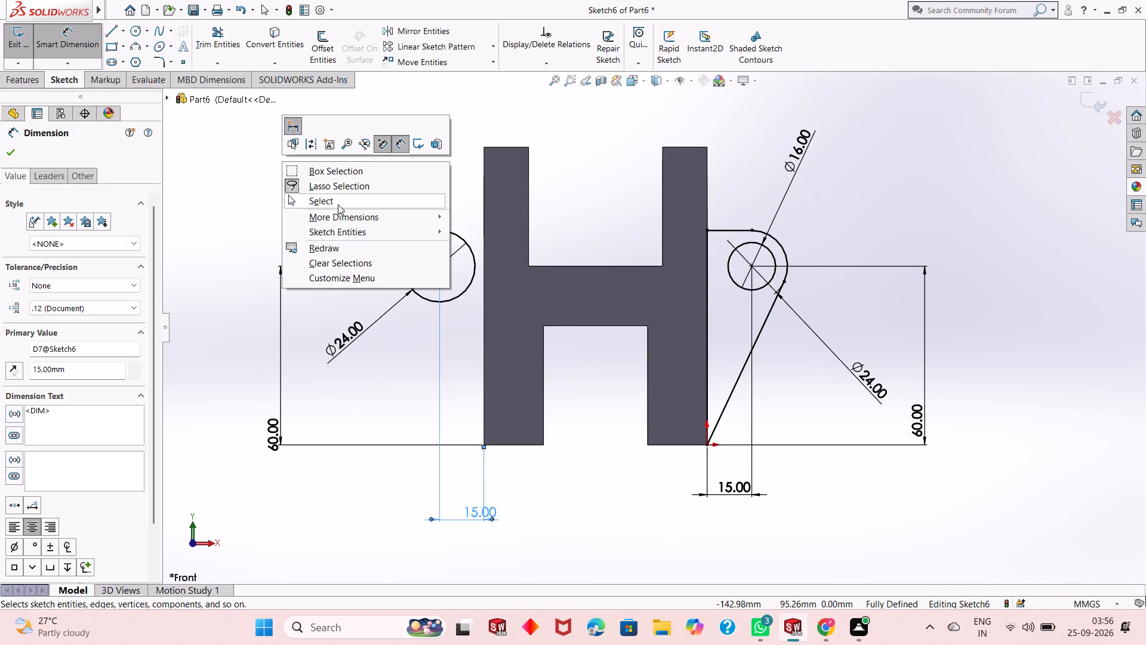
{"action": "left_click", "coordinate": [338, 202]}
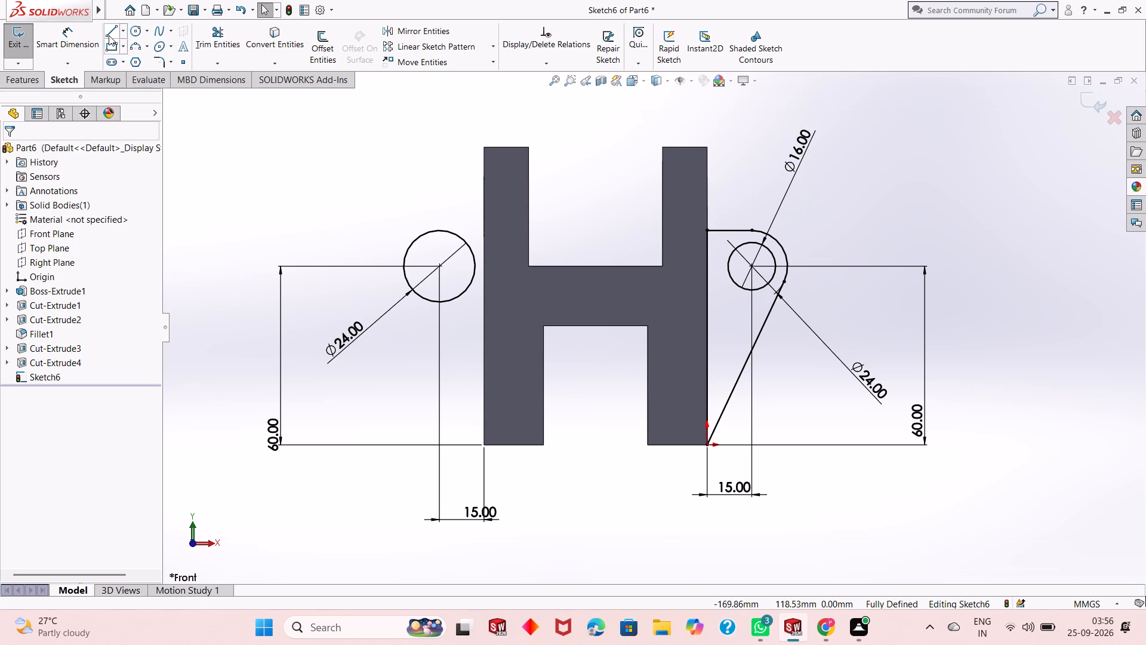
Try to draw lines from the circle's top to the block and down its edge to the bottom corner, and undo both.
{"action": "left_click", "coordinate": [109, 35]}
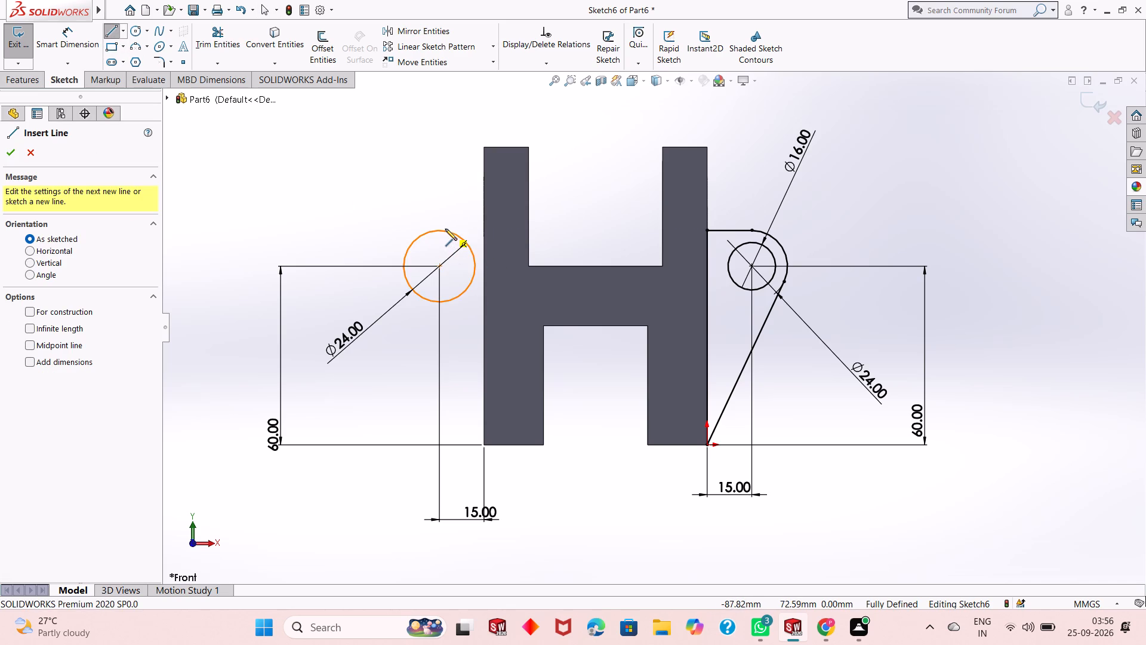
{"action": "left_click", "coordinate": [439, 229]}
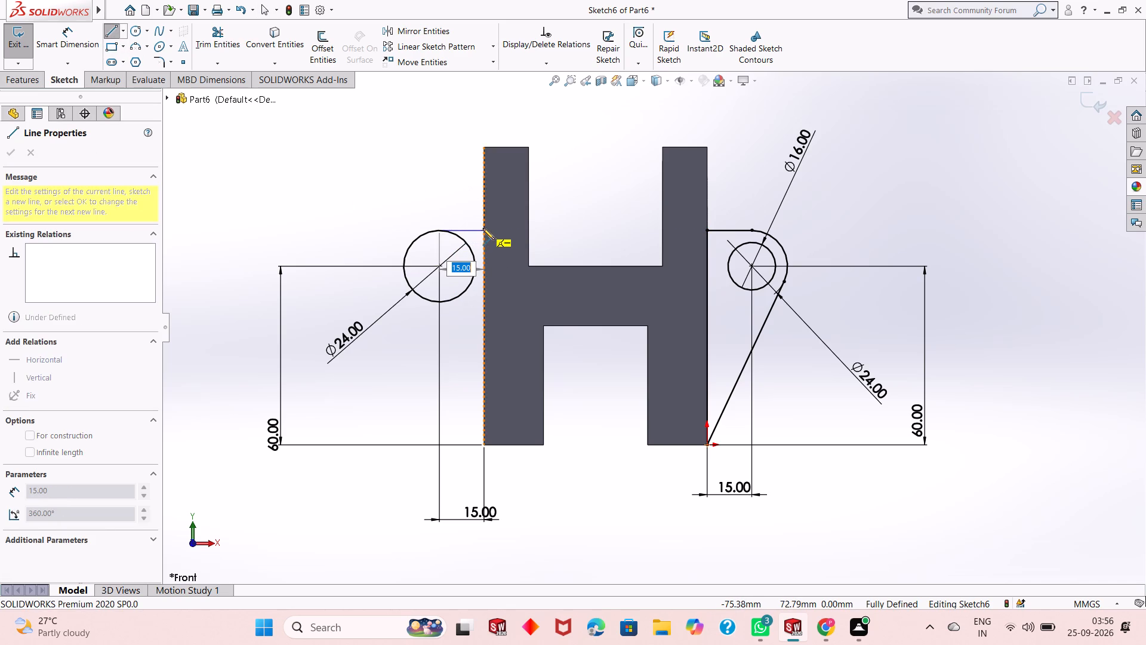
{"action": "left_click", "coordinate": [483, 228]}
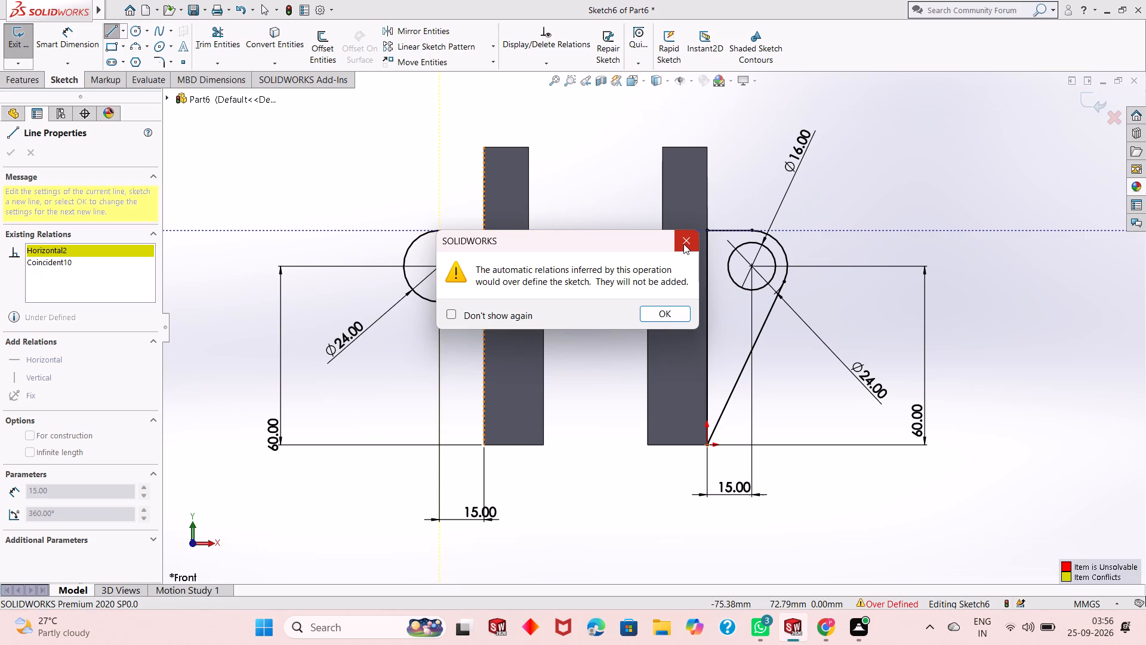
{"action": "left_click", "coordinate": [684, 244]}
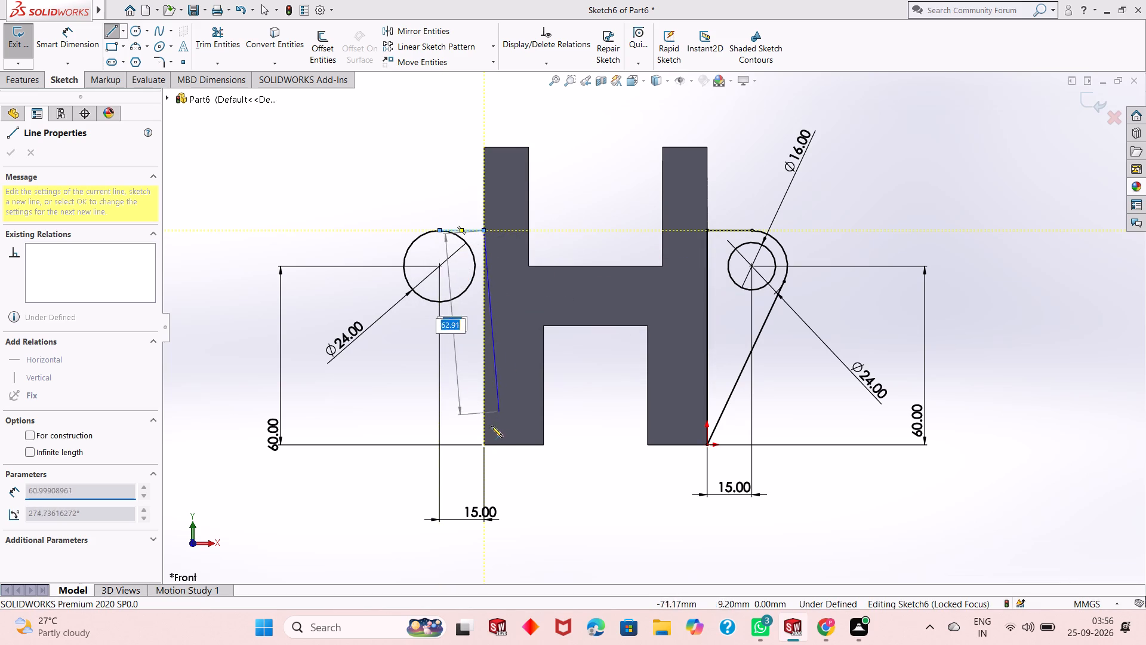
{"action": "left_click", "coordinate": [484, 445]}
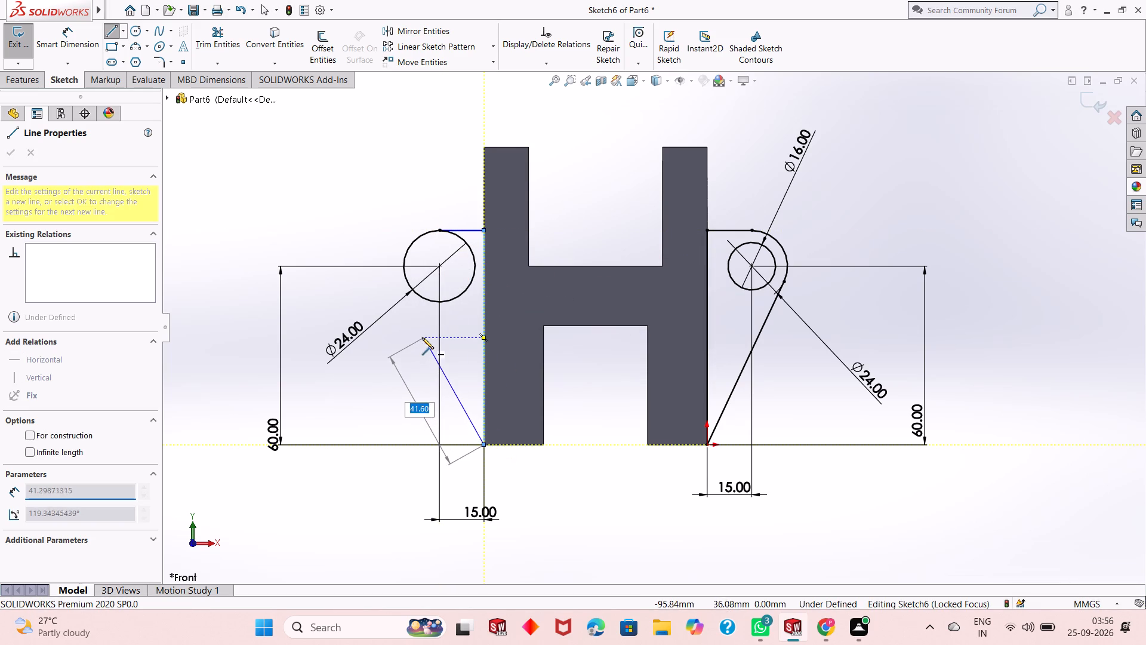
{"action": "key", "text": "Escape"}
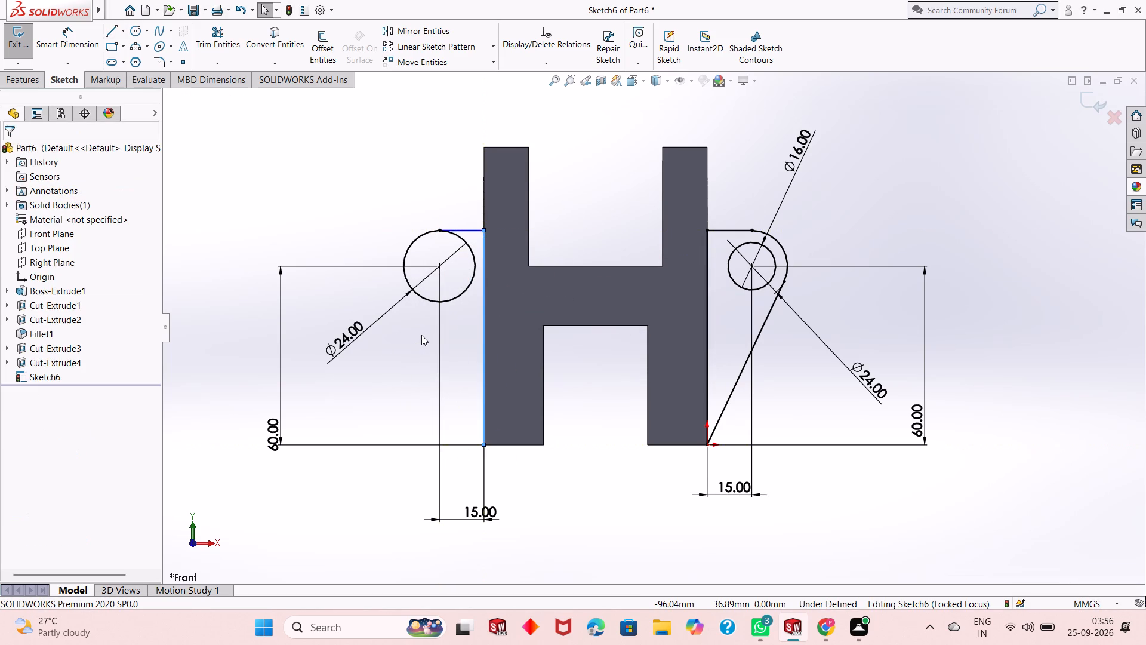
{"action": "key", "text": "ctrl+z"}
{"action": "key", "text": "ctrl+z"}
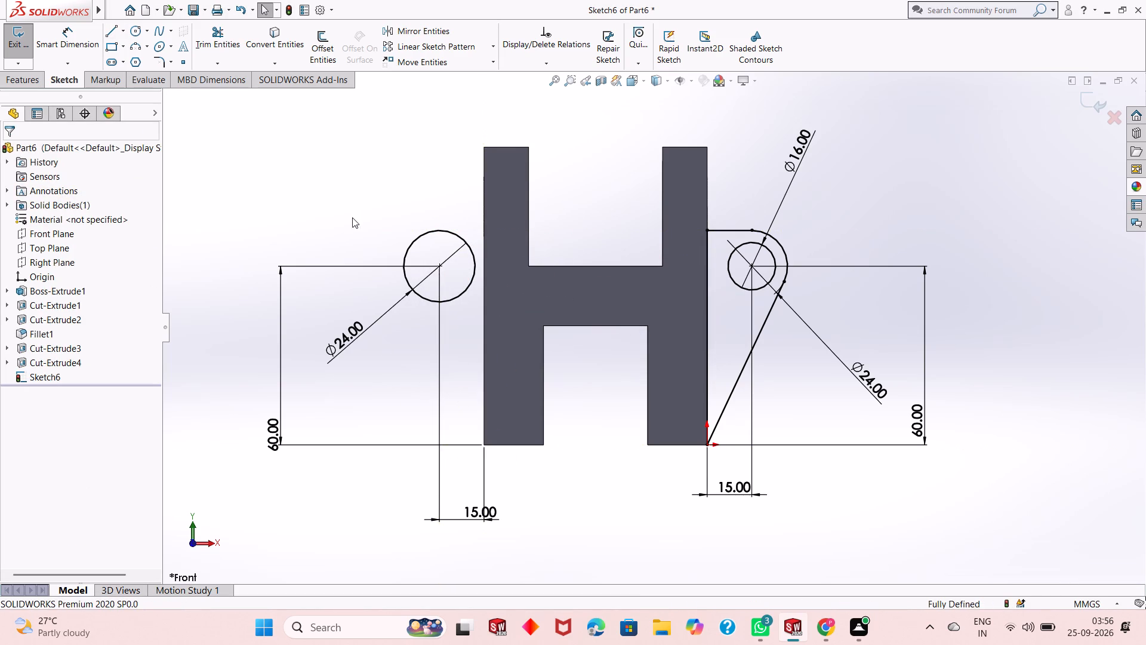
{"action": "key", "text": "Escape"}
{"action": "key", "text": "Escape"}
Draw a 15 mm horizontal line from the circle's top to the block, down its edge to the corner, and a sloped line about 63 mm back to the circle.
{"action": "left_click", "coordinate": [112, 31]}
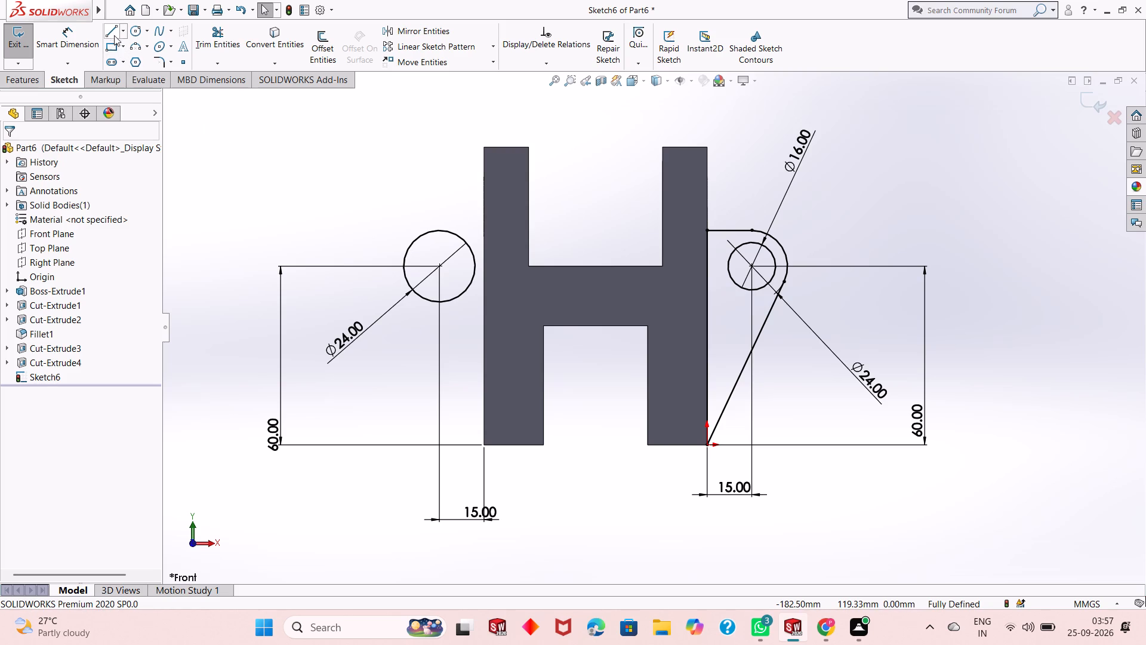
{"action": "scroll", "coordinate": [472, 241], "scroll_direction": "down", "scroll_amount": 3}
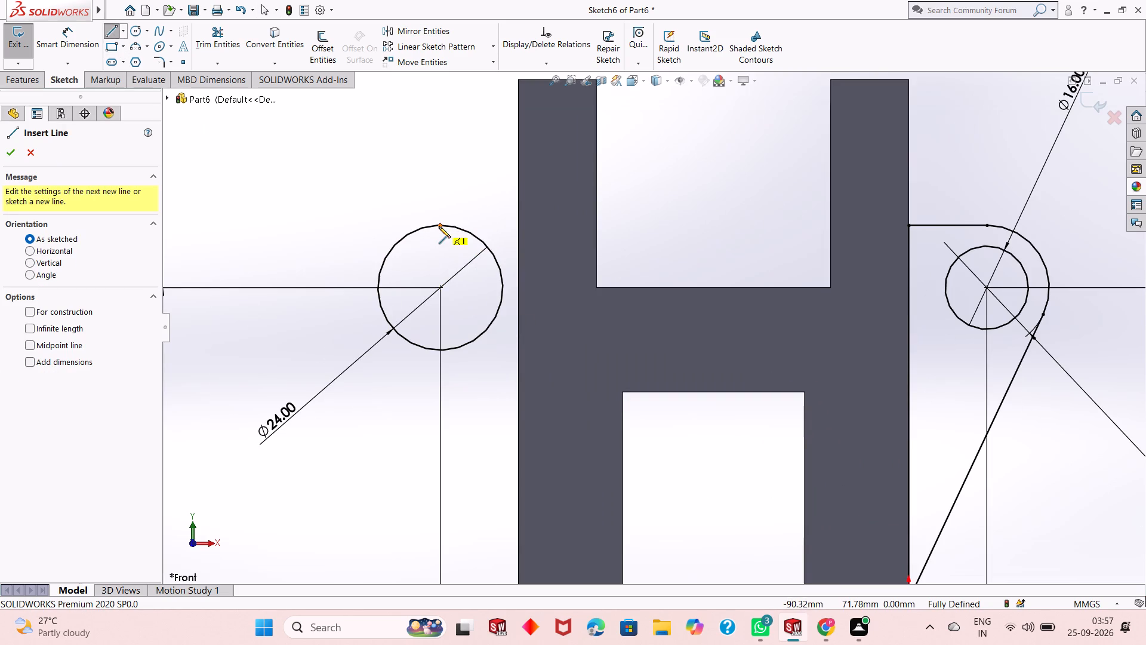
{"action": "left_click", "coordinate": [438, 227]}
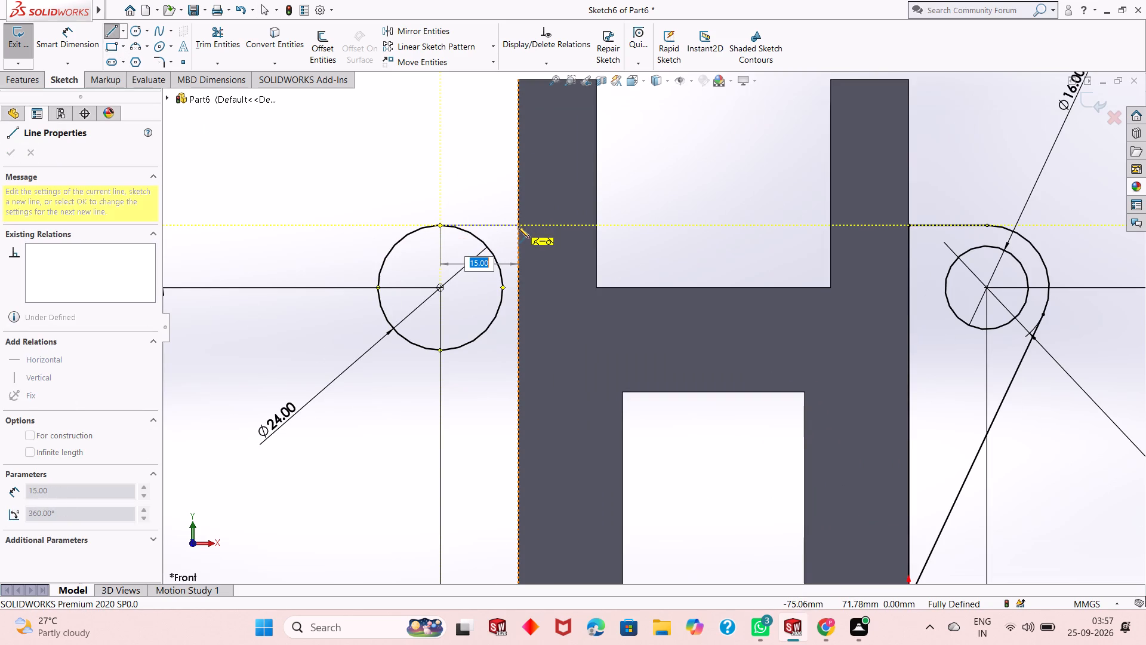
{"action": "left_click", "coordinate": [520, 227]}
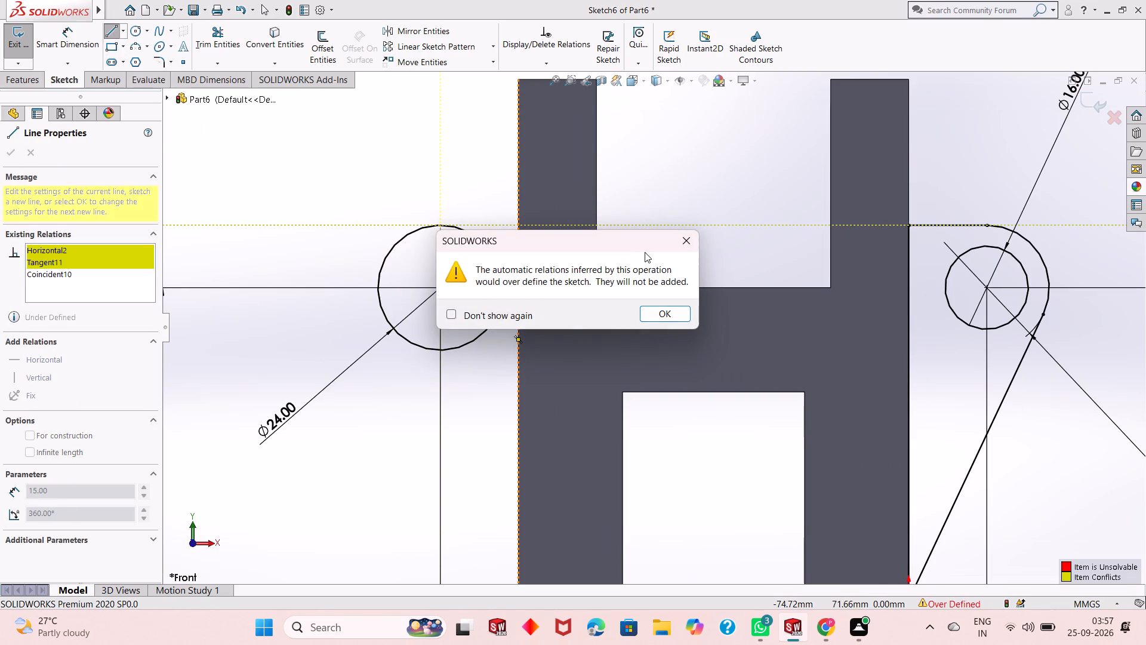
{"action": "left_click", "coordinate": [680, 247]}
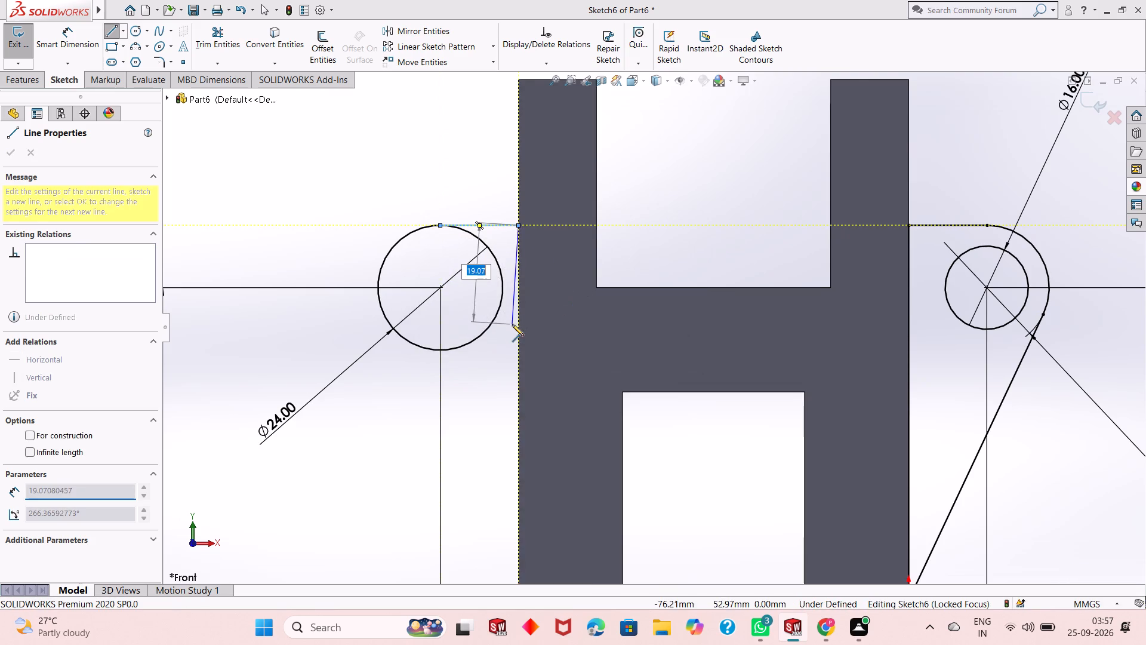
{"action": "scroll", "coordinate": [511, 325], "scroll_direction": "up", "scroll_amount": 4}
{"action": "scroll", "coordinate": [564, 456], "scroll_direction": "down", "scroll_amount": 2}
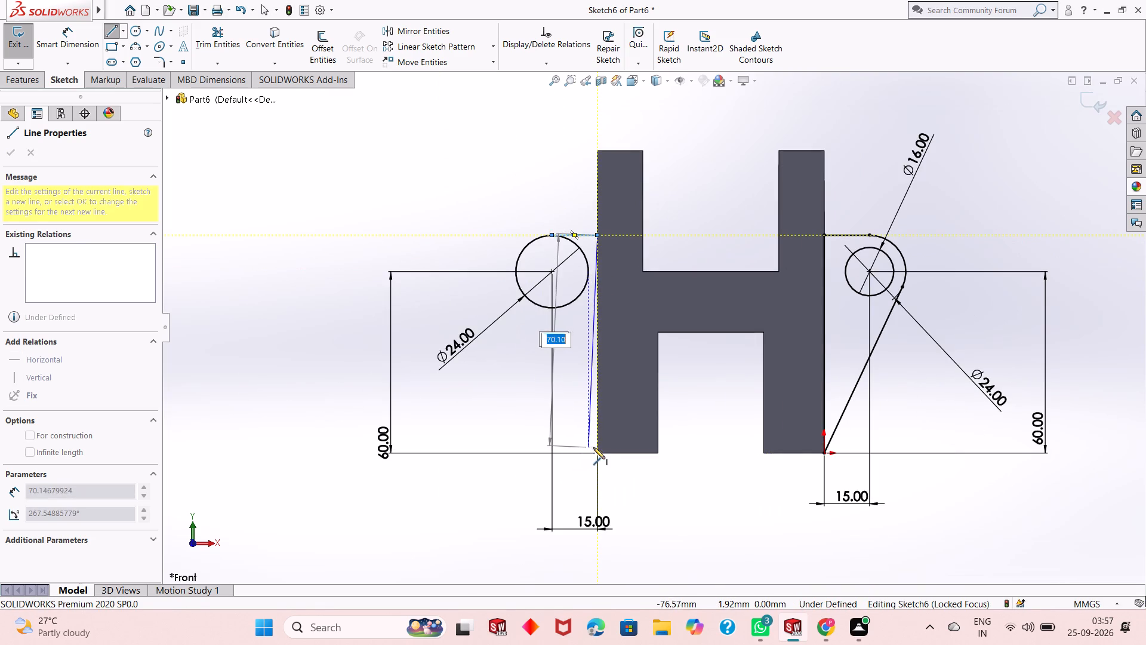
{"action": "left_click", "coordinate": [599, 454]}
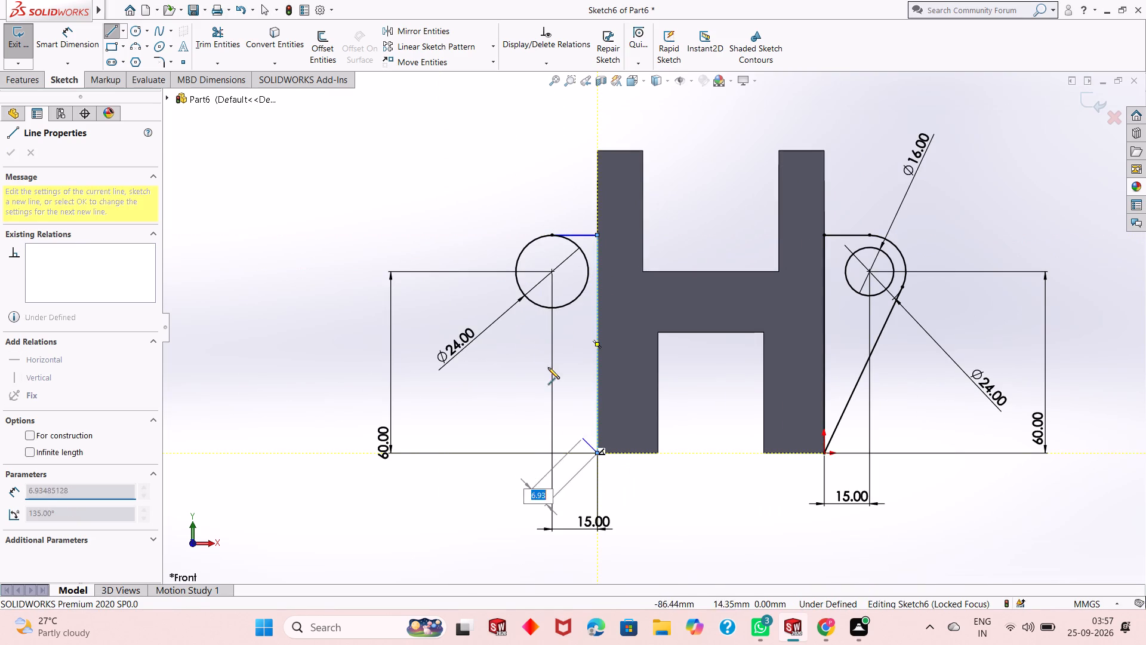
{"action": "left_click", "coordinate": [516, 280]}
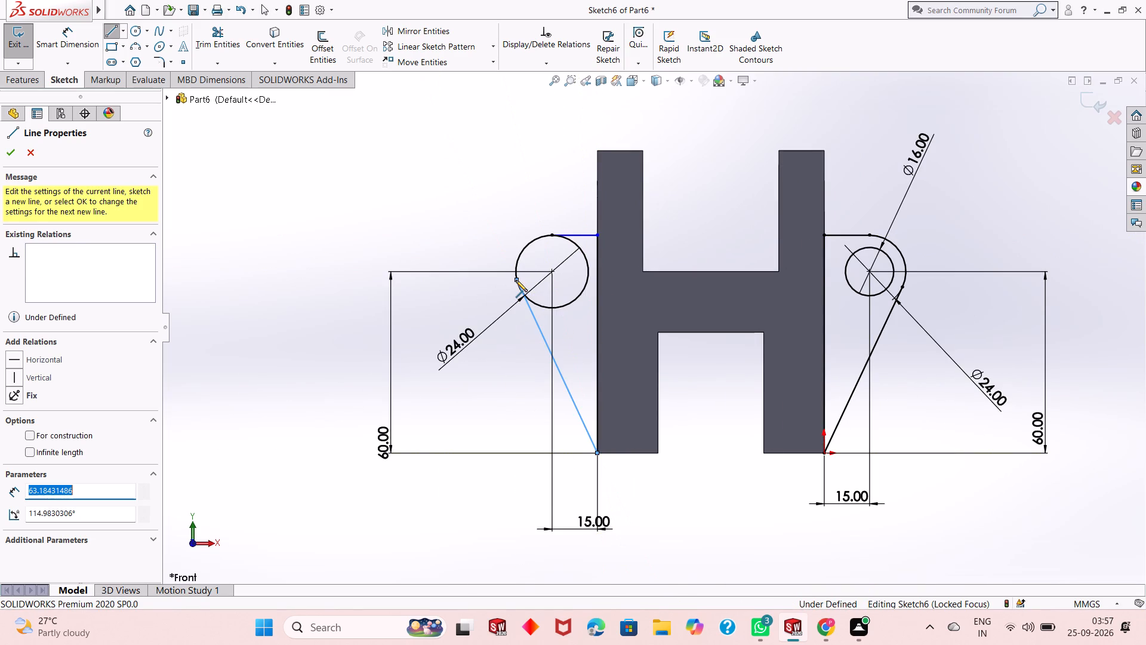
{"action": "key", "text": "Escape"}
{"action": "key", "text": "Escape"}
{"action": "key", "text": "Escape"}
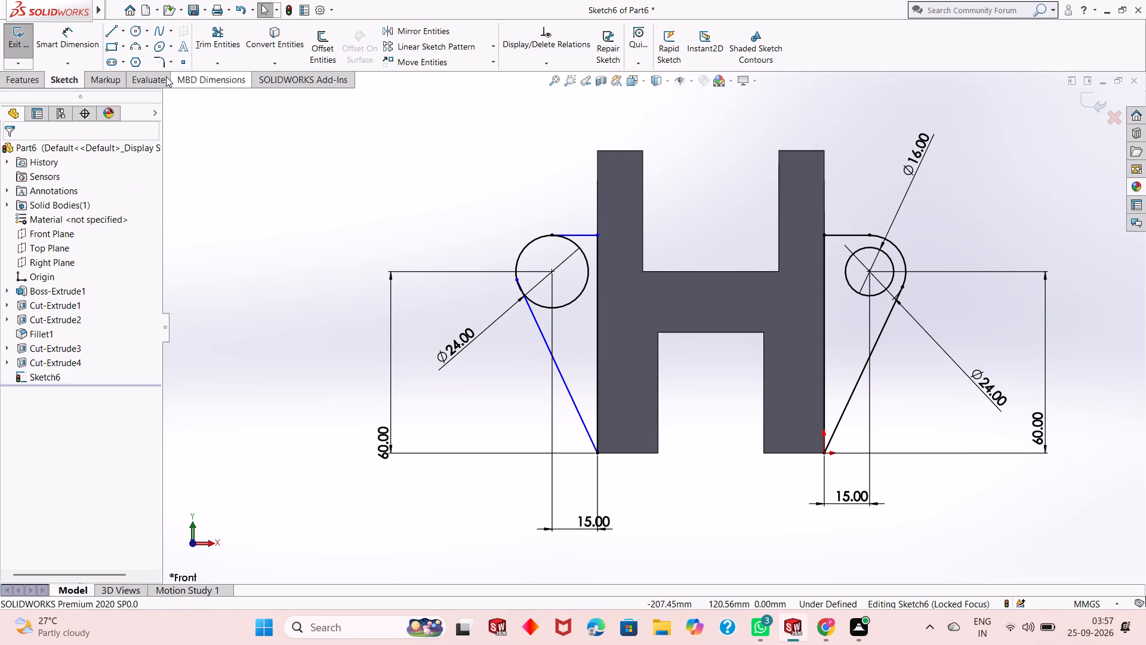
Dimension the length of the short horizontal line joining the new circle's top to the block, and finish dimensioning.
{"action": "left_click", "coordinate": [72, 44]}
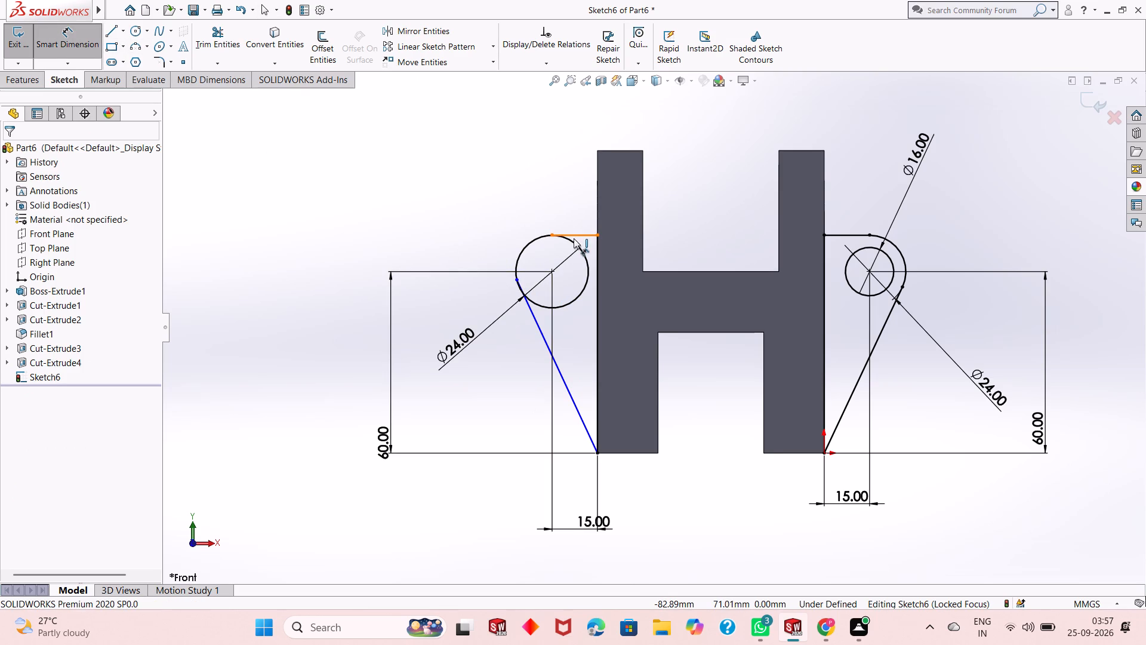
{"action": "left_click", "coordinate": [574, 238]}
{"action": "left_click", "coordinate": [581, 207]}
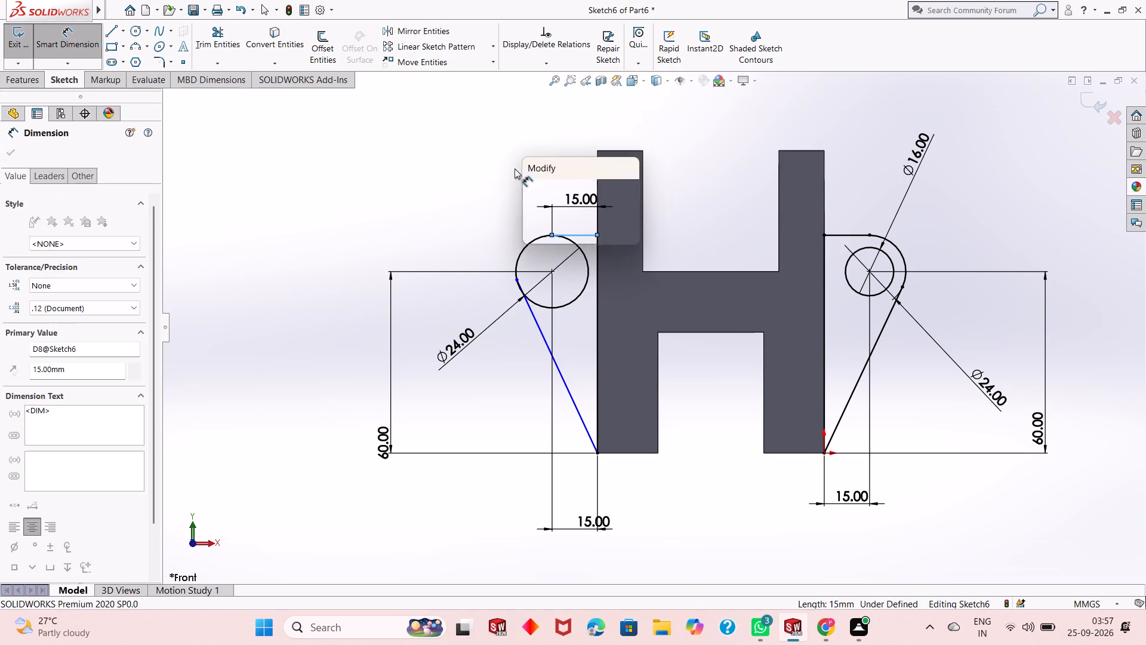
{"action": "left_click", "coordinate": [524, 188]}
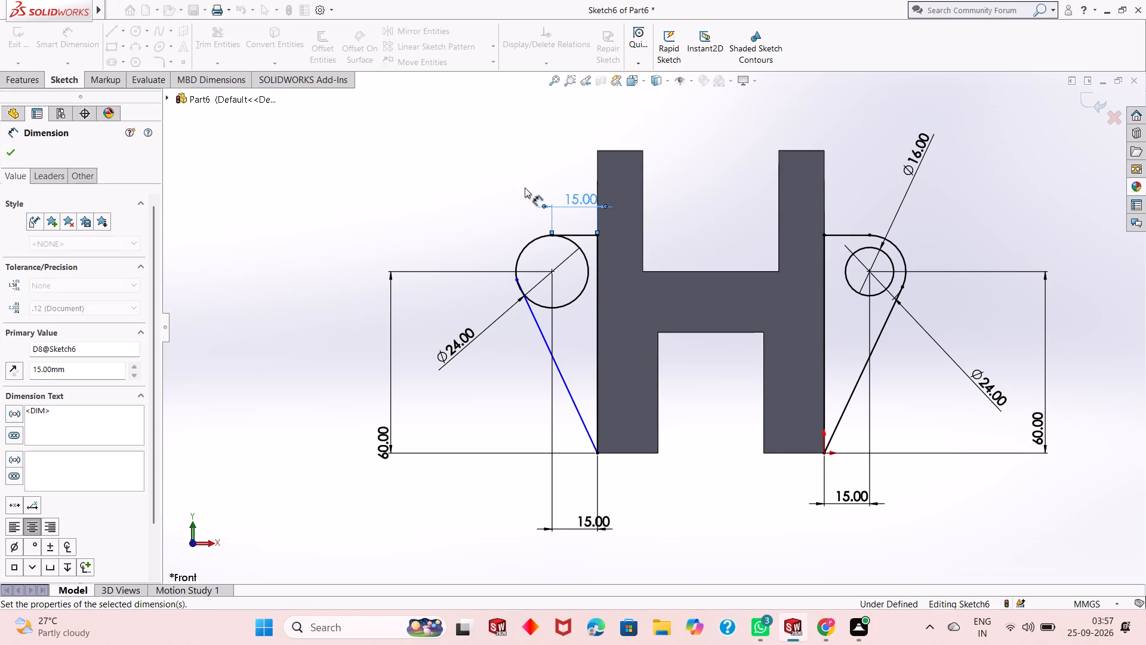
{"action": "right_click", "coordinate": [415, 168]}
{"action": "left_click", "coordinate": [452, 213]}
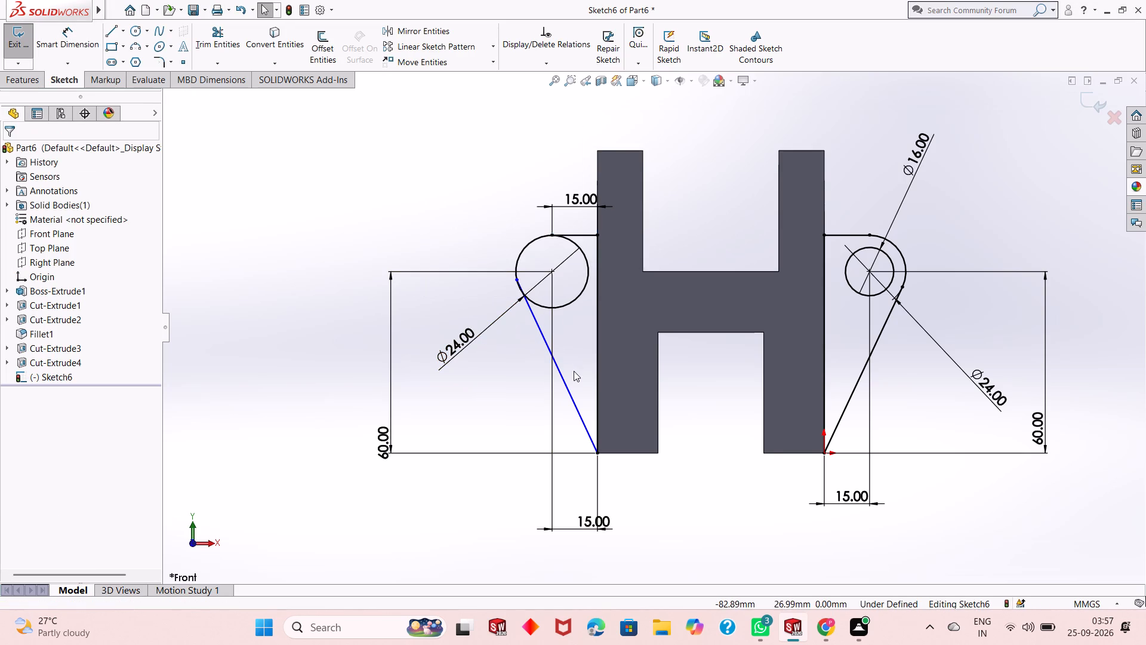
Add a tangent relation between the new lug's sloped line and its 24 mm circle.
{"action": "scroll", "coordinate": [579, 349], "scroll_direction": "down", "scroll_amount": 3}
{"action": "left_click", "coordinate": [560, 391]}
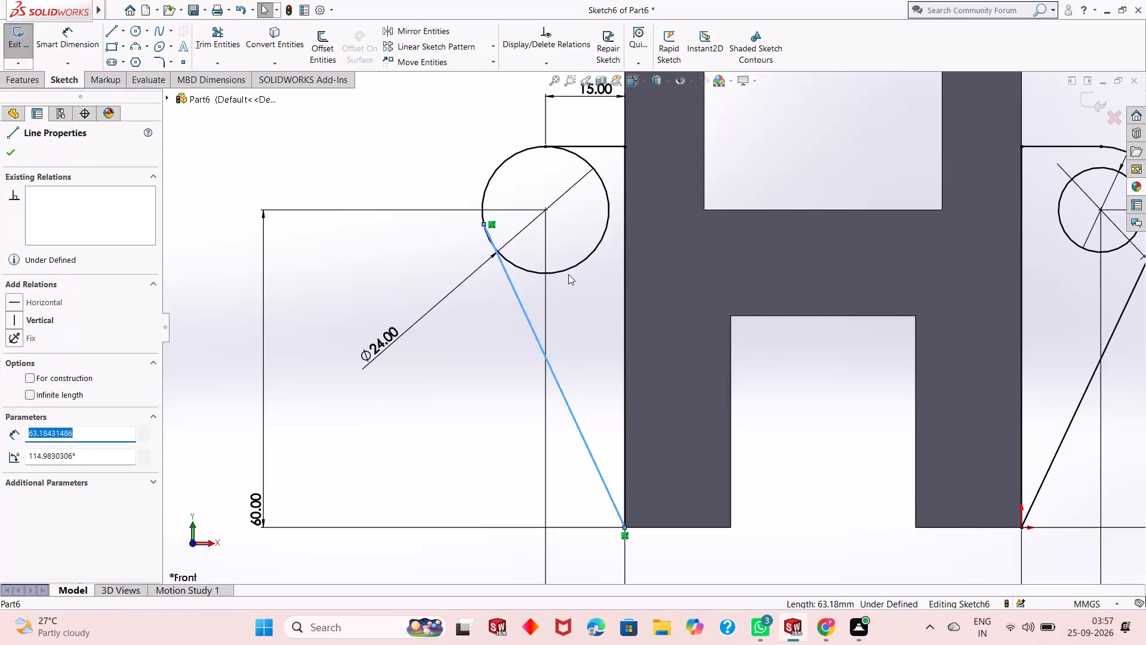
{"action": "left_click", "coordinate": [569, 271], "text": "ctrl"}
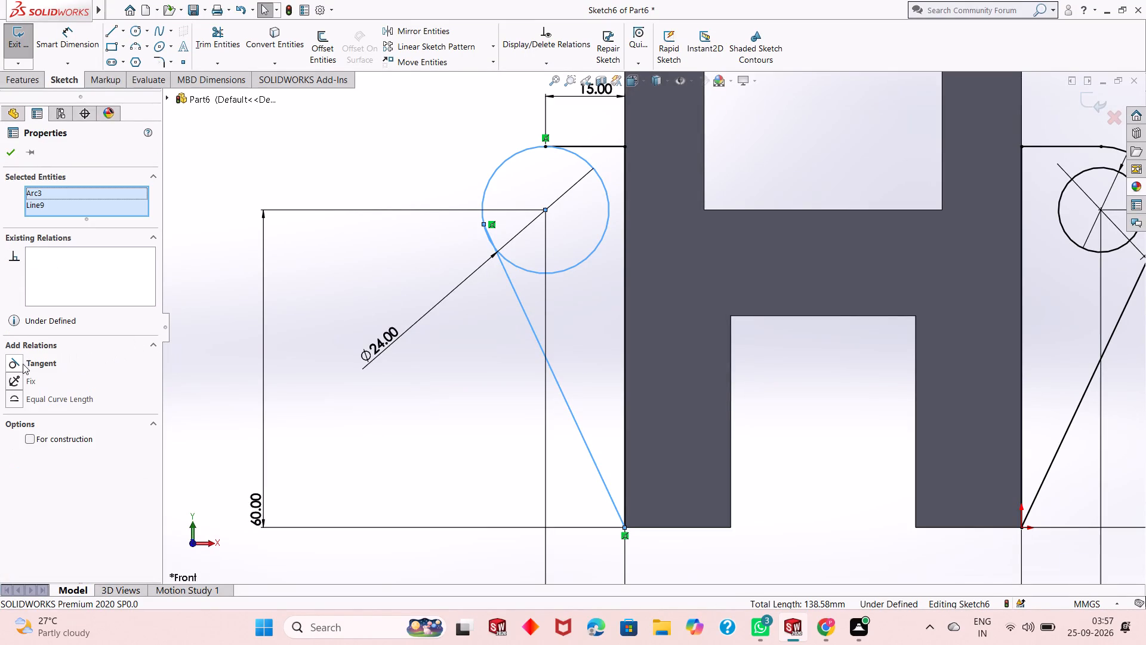
{"action": "left_click", "coordinate": [20, 364]}
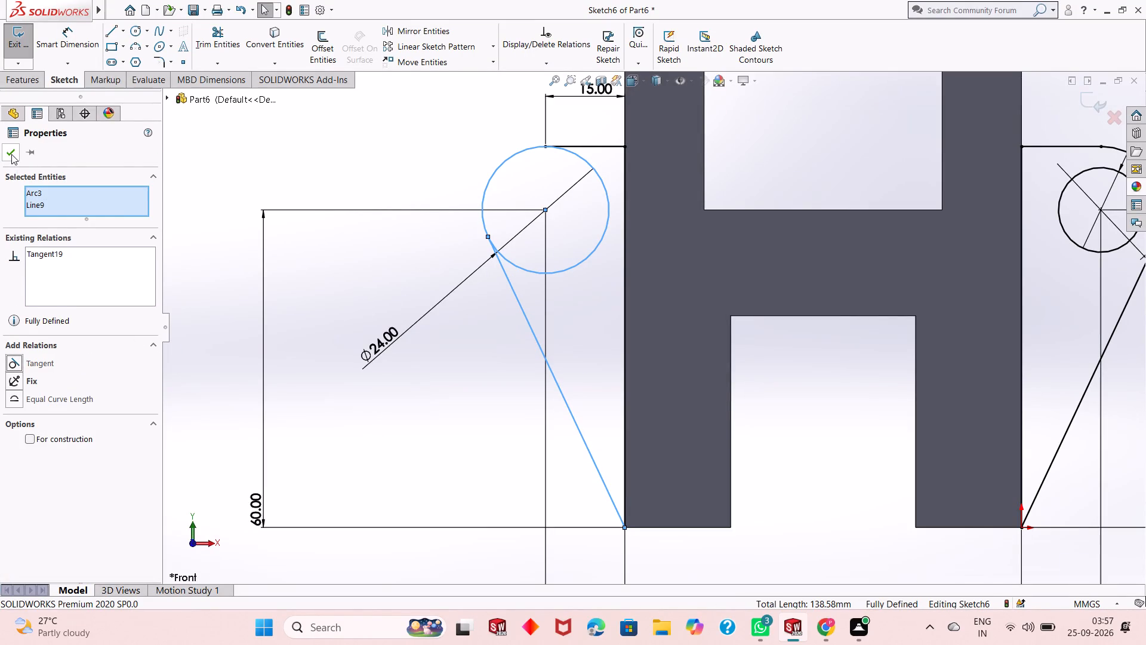
{"action": "left_click", "coordinate": [11, 154]}
{"action": "scroll", "coordinate": [340, 289], "scroll_direction": "up", "scroll_amount": 3}
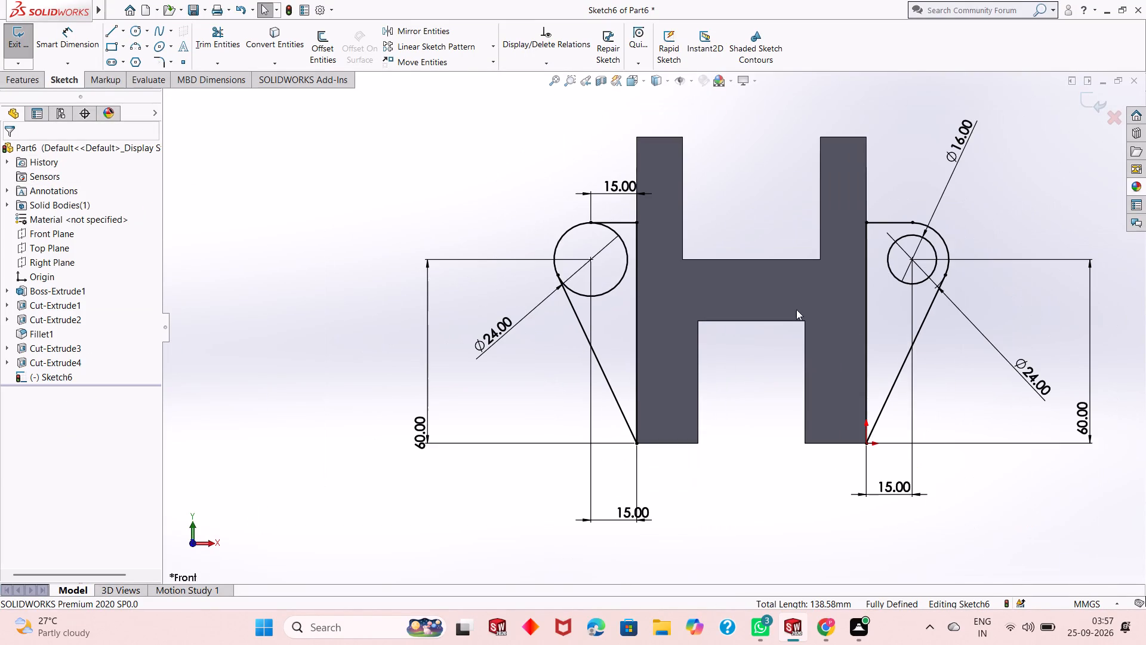
{"action": "right_click", "coordinate": [369, 195]}
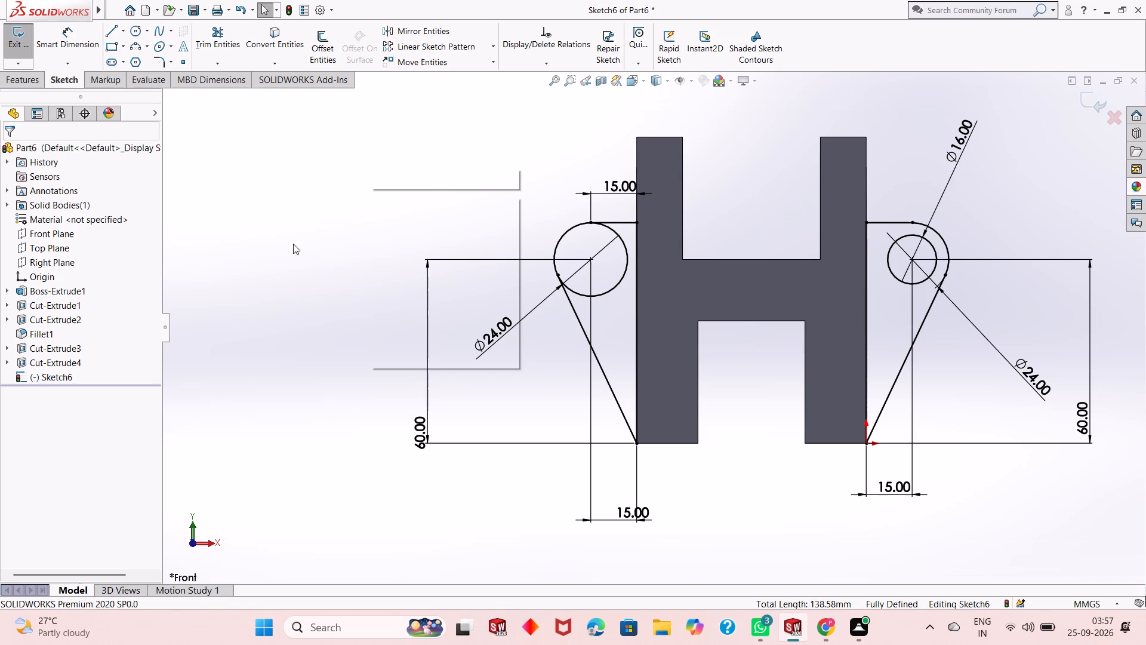
Trim away the inner arc of the new lug's 24 mm circle, leaving only its rounded outer end.
{"action": "left_click", "coordinate": [293, 244]}
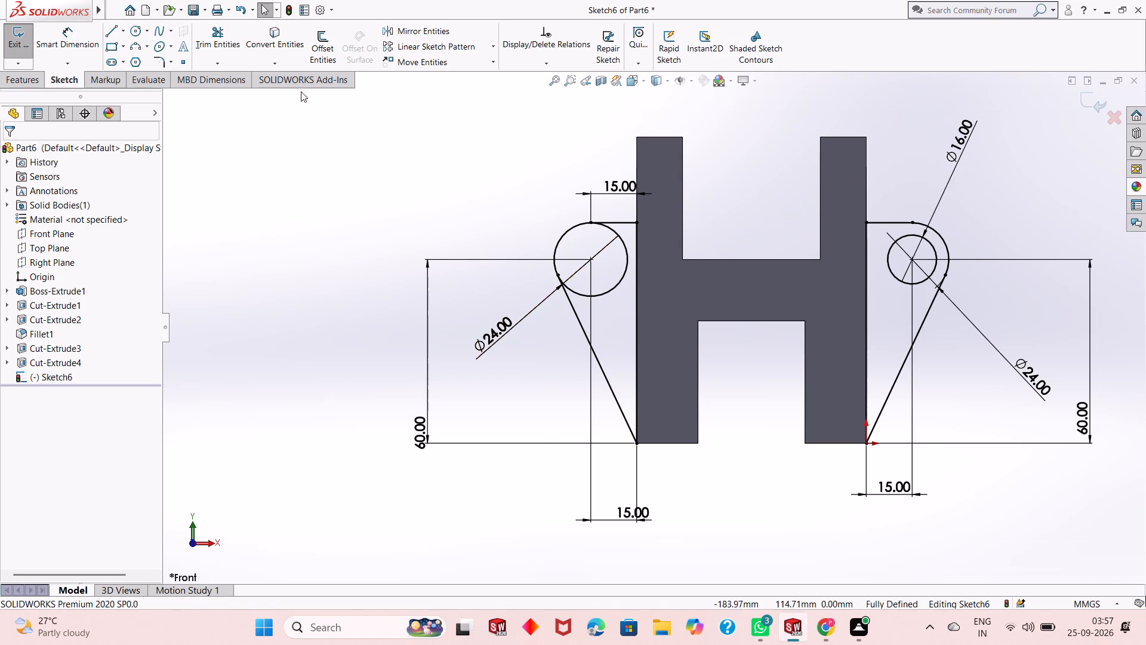
{"action": "left_click", "coordinate": [232, 48]}
{"action": "left_click", "coordinate": [615, 287]}
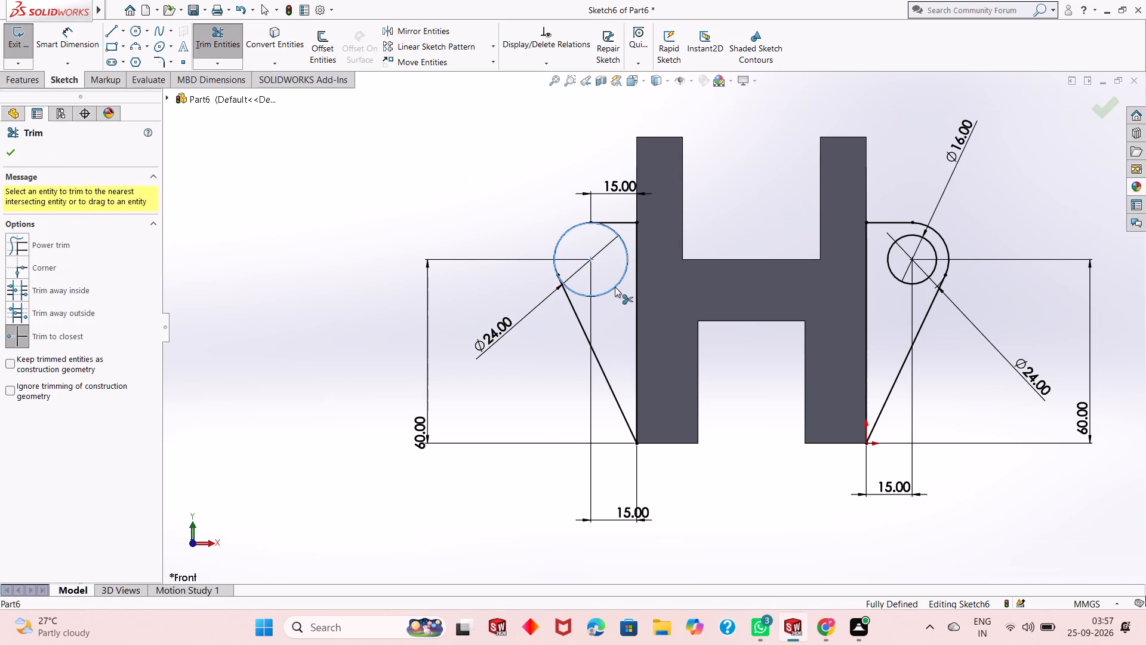
{"action": "right_click", "coordinate": [383, 186]}
{"action": "left_click", "coordinate": [427, 224]}
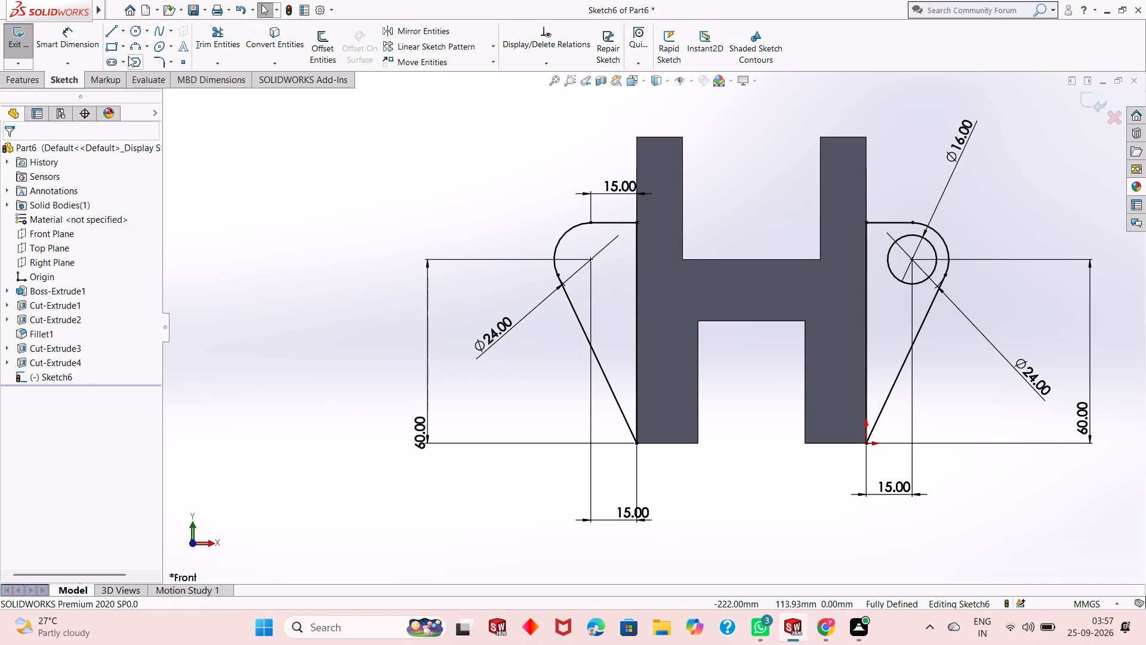
Draw a circle about 16 mm in diameter, concentric with the new lug's rounded end.
{"action": "left_click", "coordinate": [135, 32]}
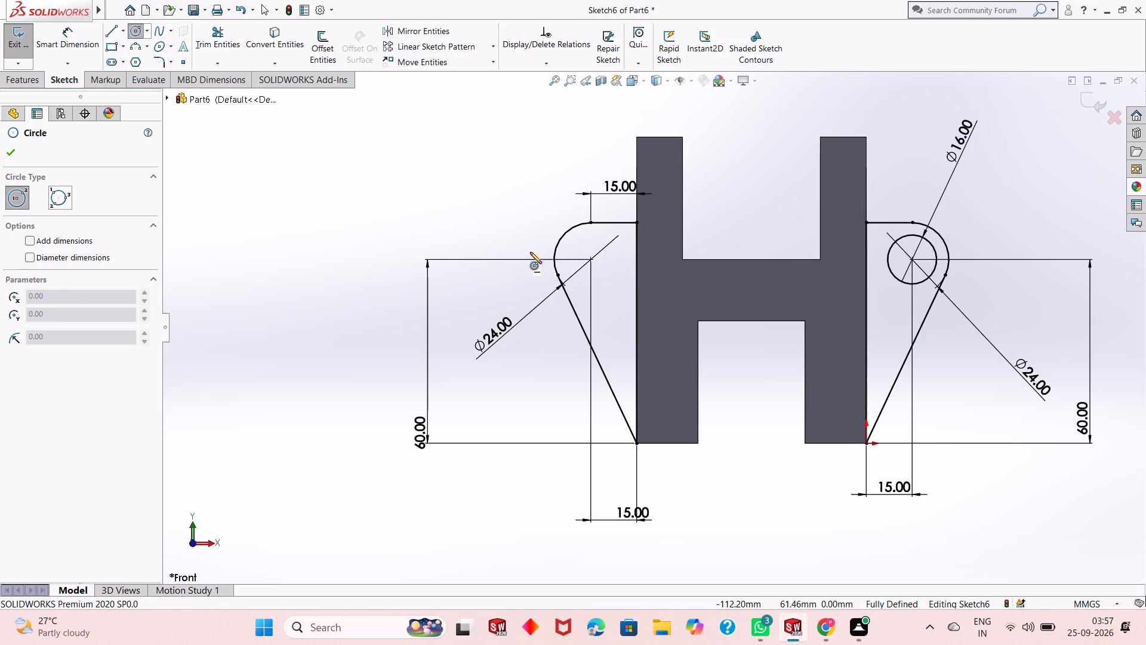
{"action": "left_click", "coordinate": [592, 259]}
{"action": "left_click", "coordinate": [605, 239]}
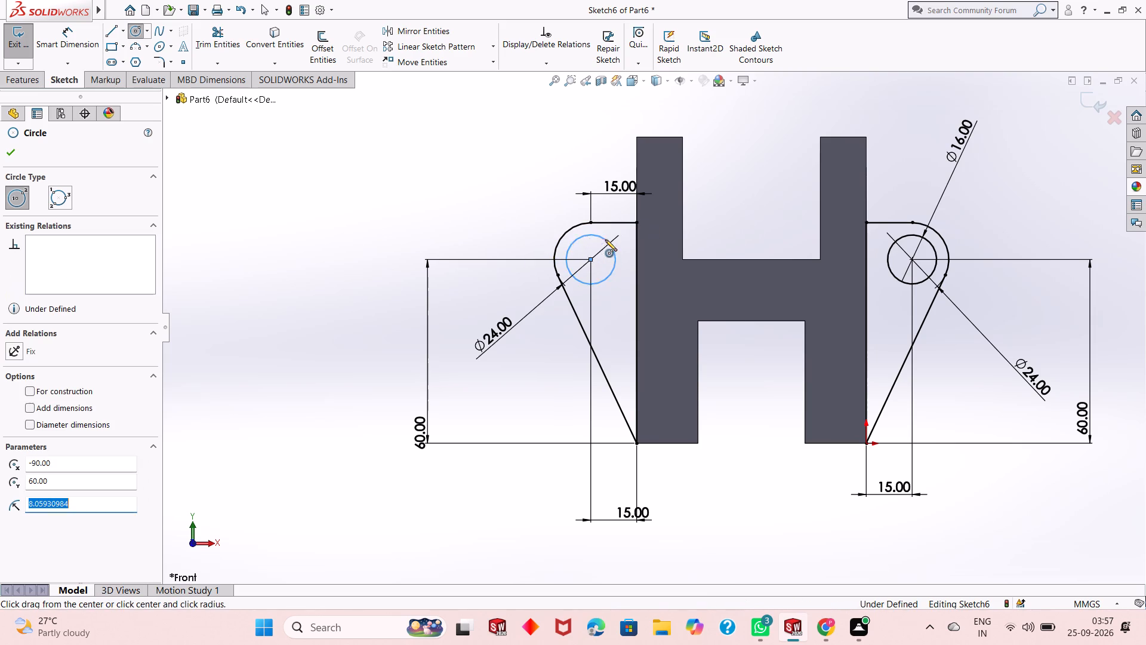
{"action": "right_click", "coordinate": [263, 194]}
{"action": "left_click", "coordinate": [313, 201]}
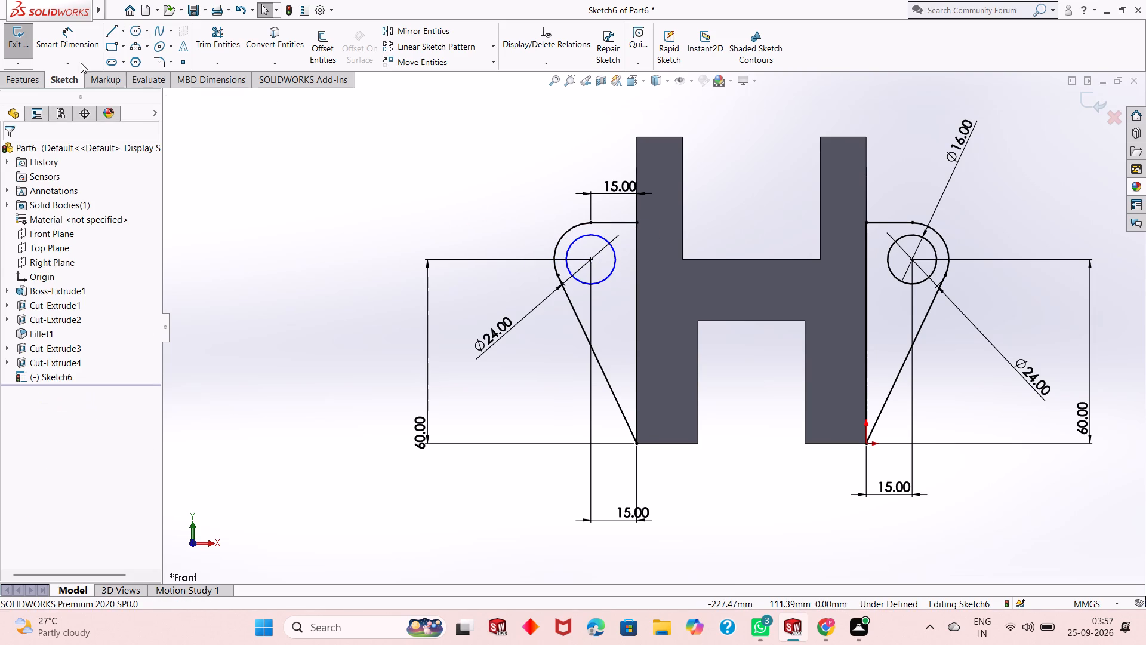
Dimension the new lug's hole circle to a 16 mm diameter and finish dimensioning.
{"action": "left_click", "coordinate": [73, 44]}
{"action": "left_click", "coordinate": [588, 283]}
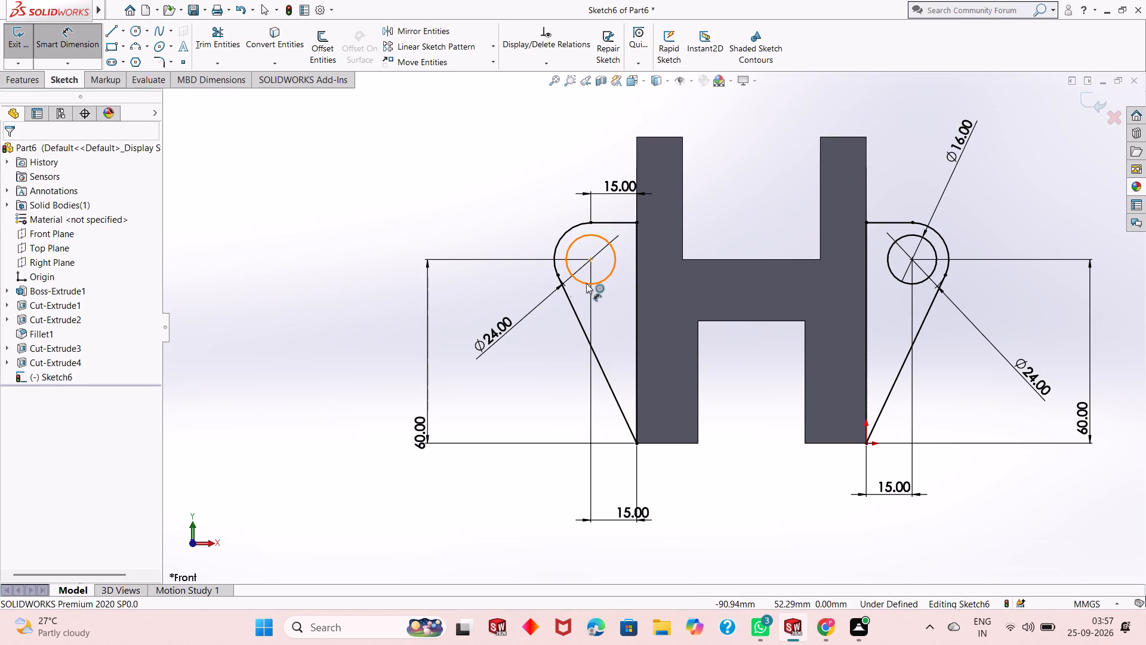
{"action": "left_click", "coordinate": [374, 379]}
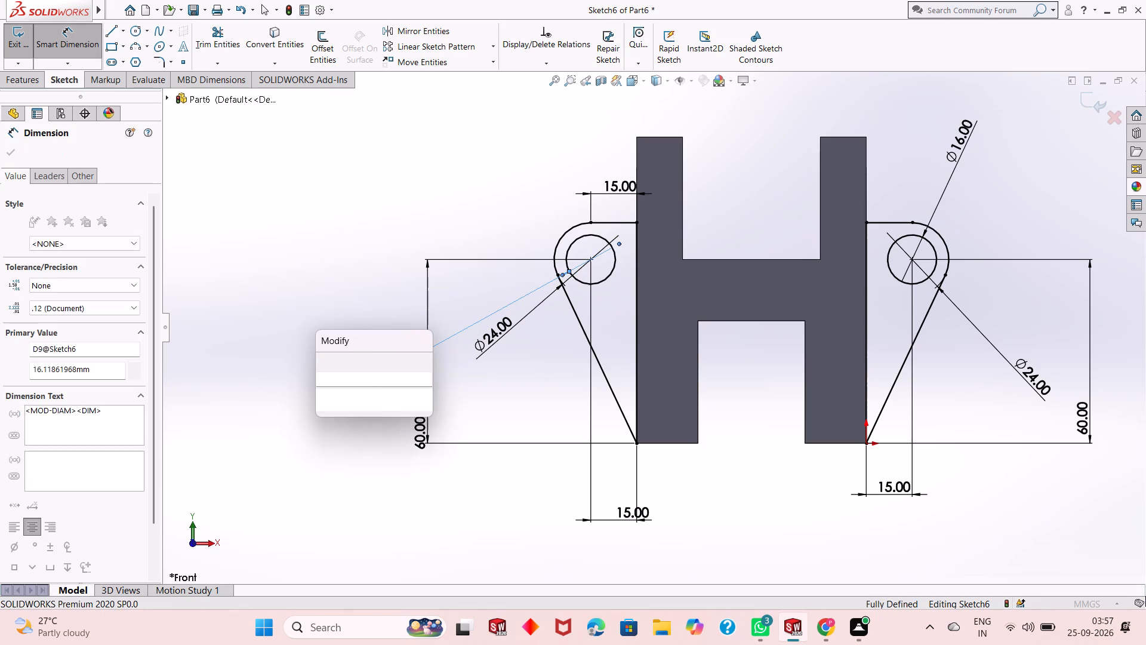
{"action": "type", "text": "16"}
{"action": "key", "text": "Return"}
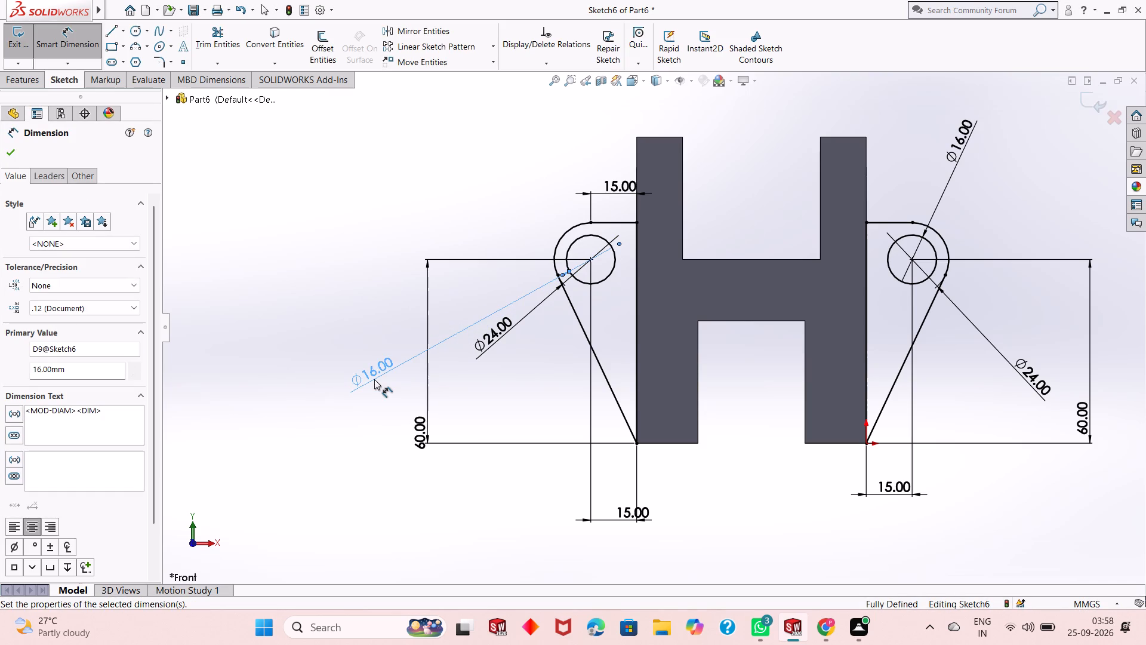
{"action": "right_click", "coordinate": [358, 220]}
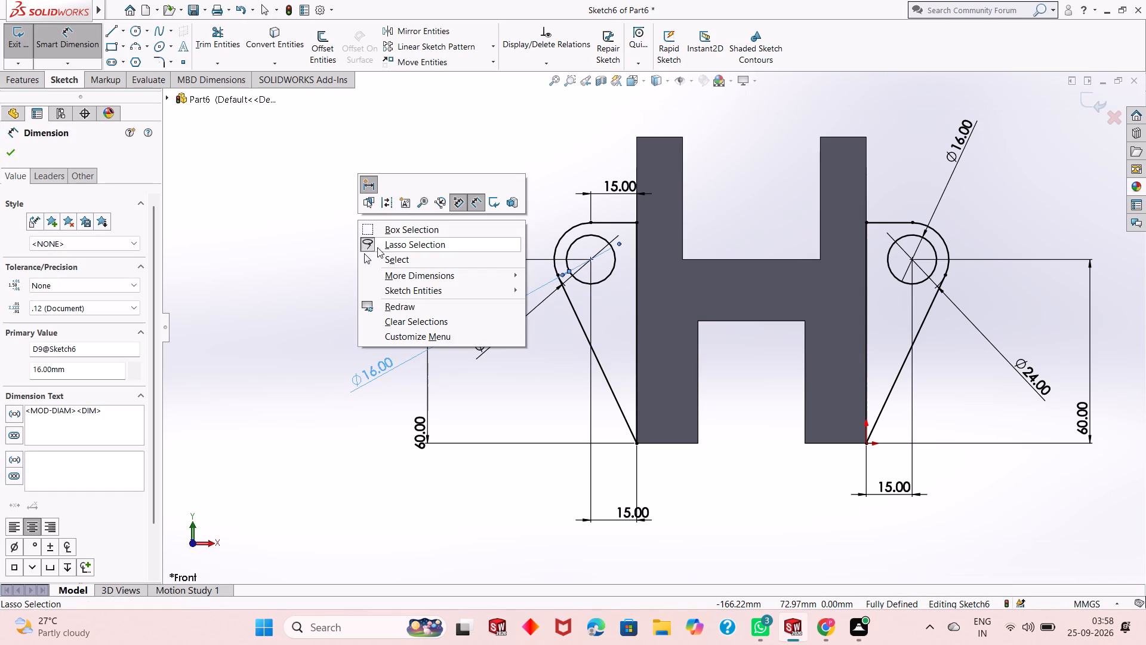
{"action": "left_click", "coordinate": [380, 256]}
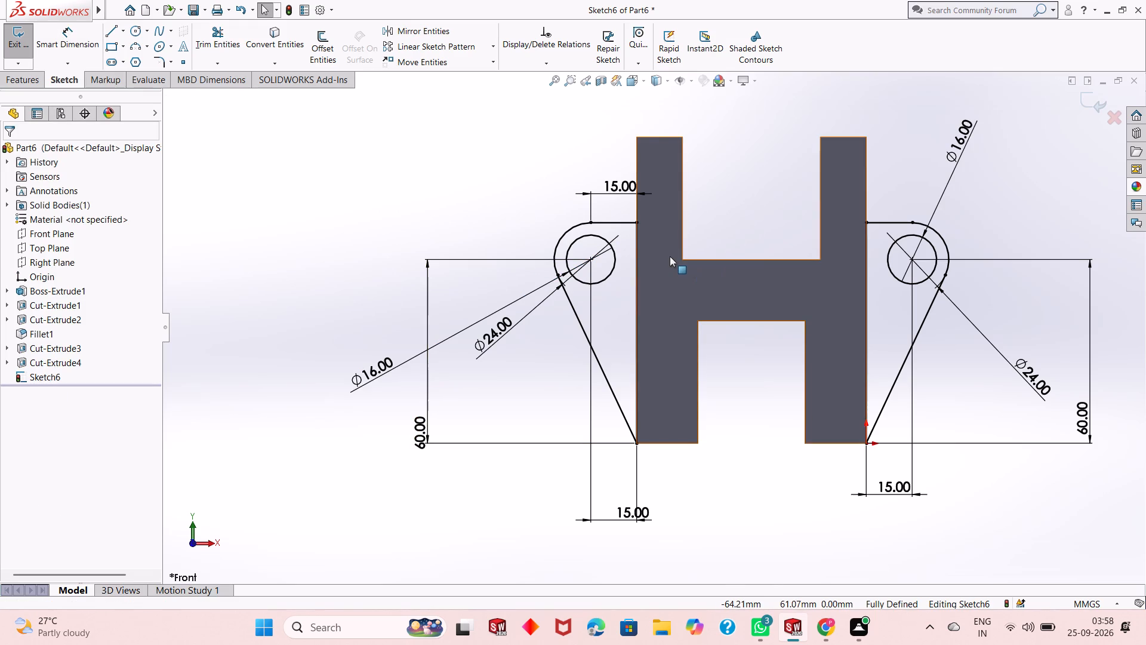
Extrude both lug profiles as a 15 mm blind boss in the reversed direction, alongside the block's side faces.
{"action": "middle_click_drag", "start_coordinate": [670, 265], "coordinate": [470, 308]}
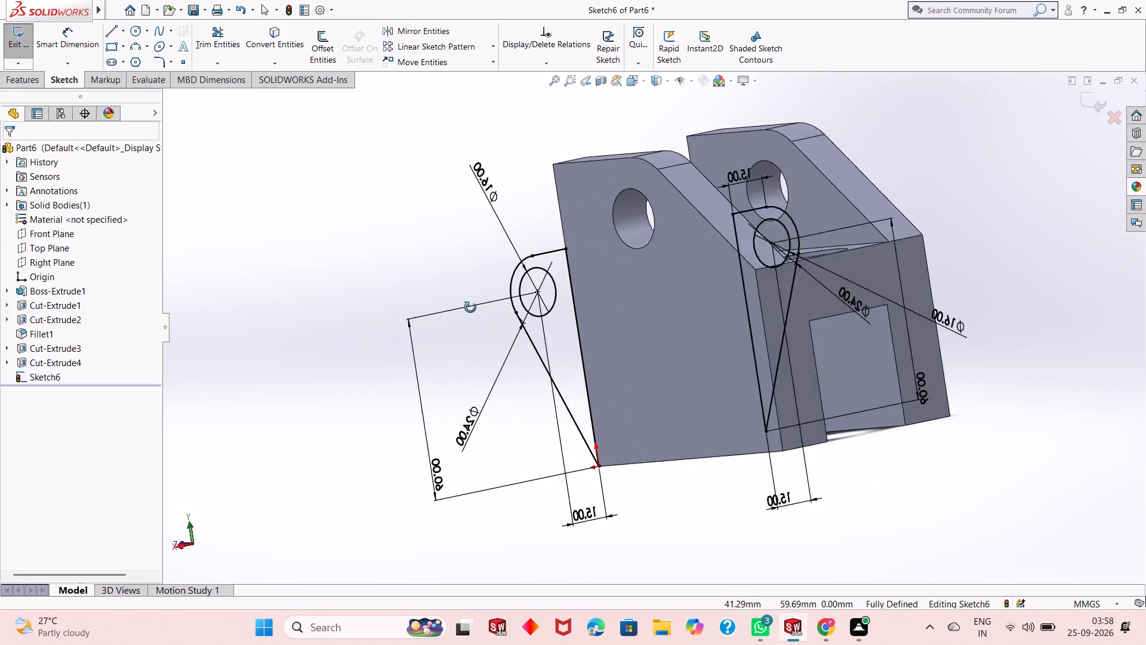
{"action": "middle_click_drag", "start_coordinate": [470, 308], "coordinate": [445, 376]}
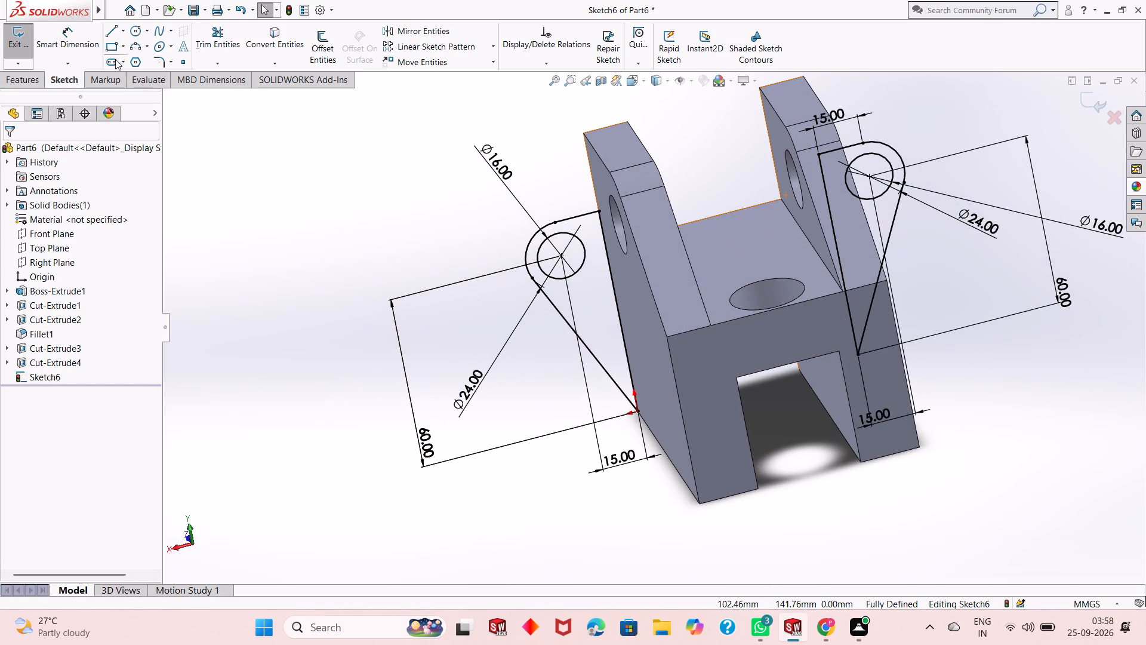
{"action": "left_click", "coordinate": [26, 75]}
{"action": "left_click", "coordinate": [24, 47]}
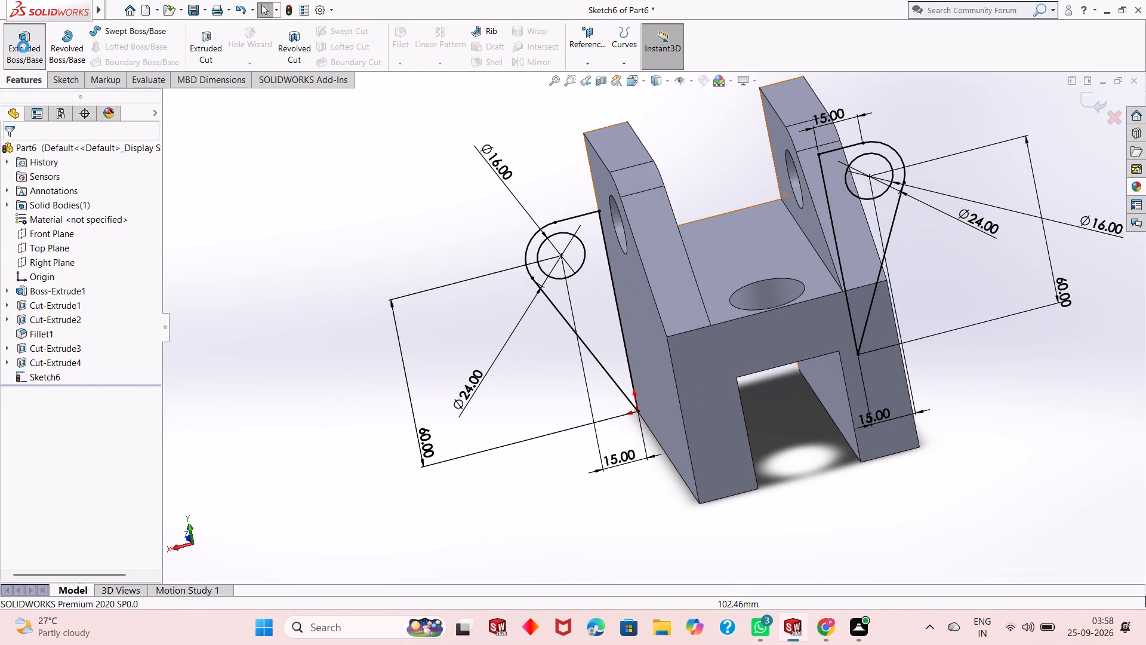
{"action": "left_click", "coordinate": [7, 231]}
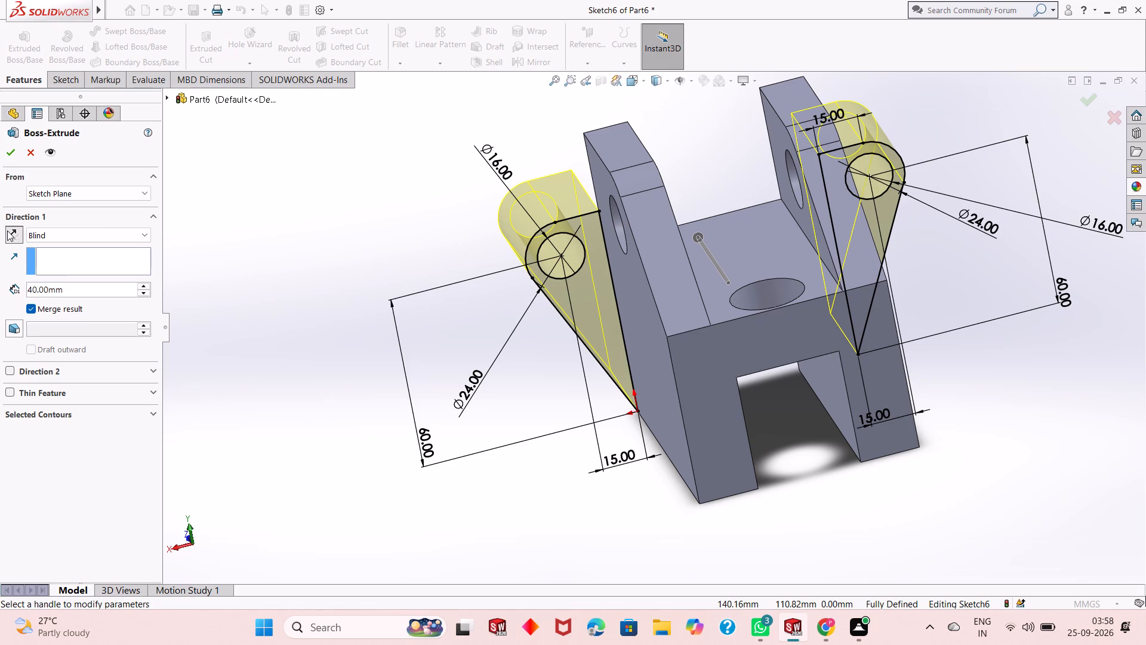
{"action": "double_click", "coordinate": [66, 291]}
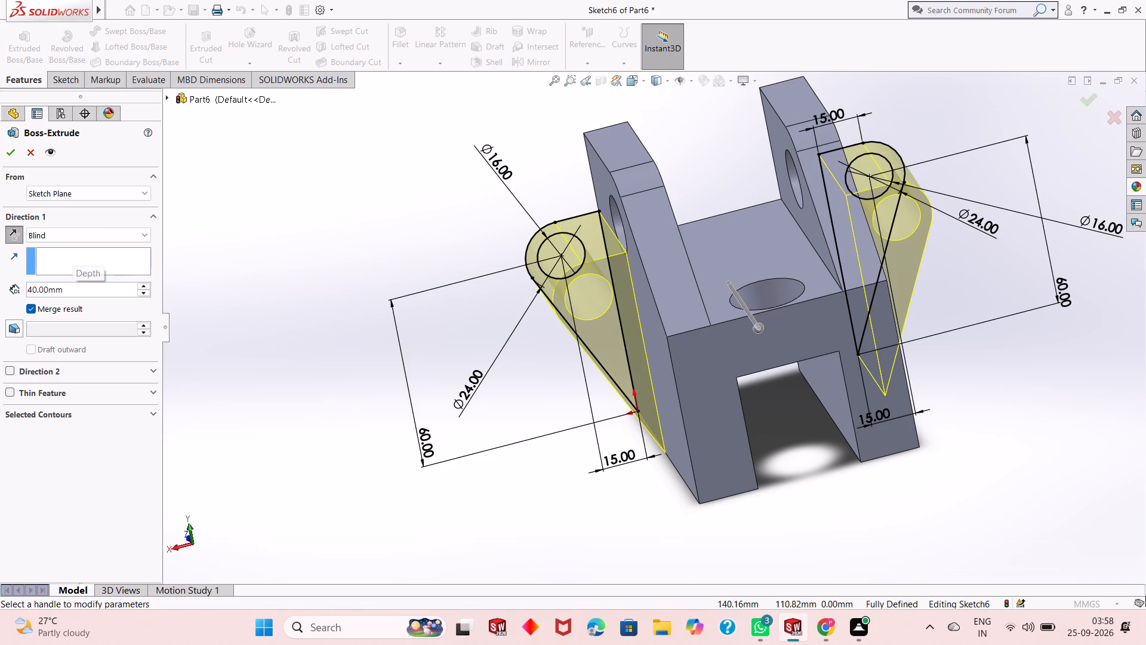
{"action": "double_click", "coordinate": [66, 292]}
{"action": "type", "text": "15"}
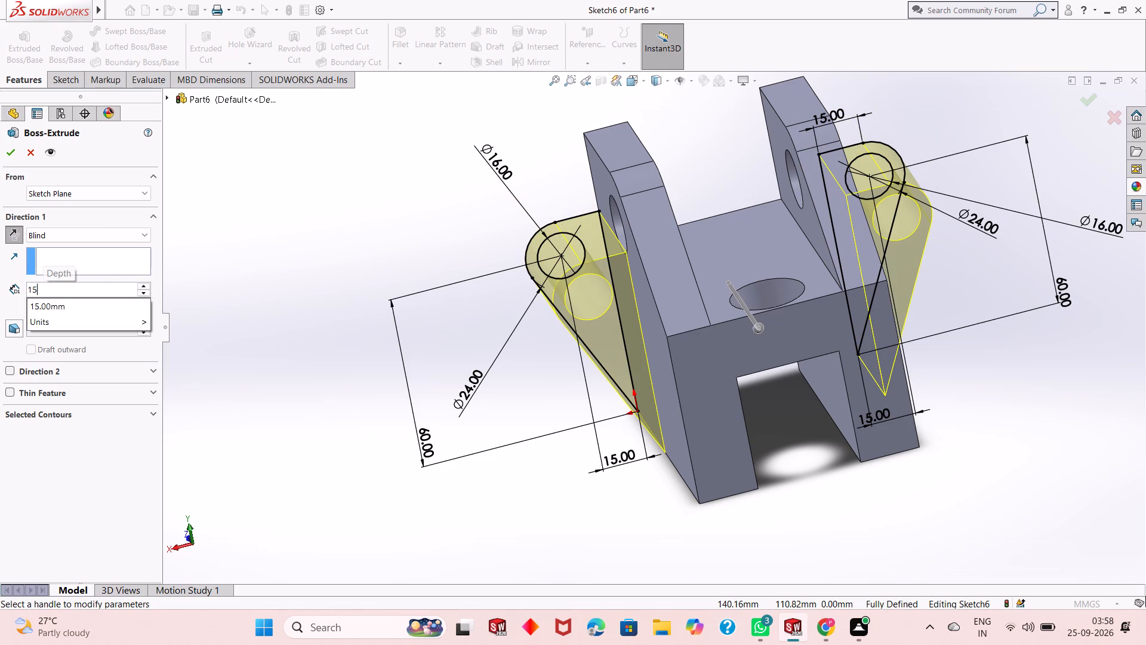
{"action": "key", "text": "Return"}
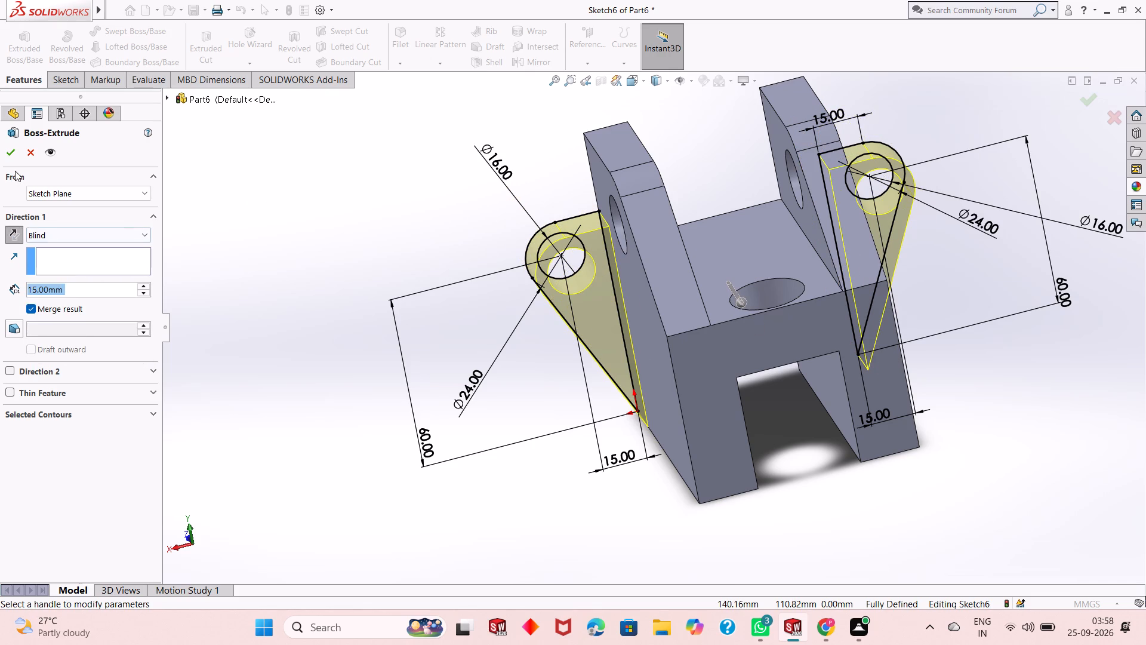
{"action": "left_click", "coordinate": [13, 155]}
{"action": "left_click", "coordinate": [447, 249]}
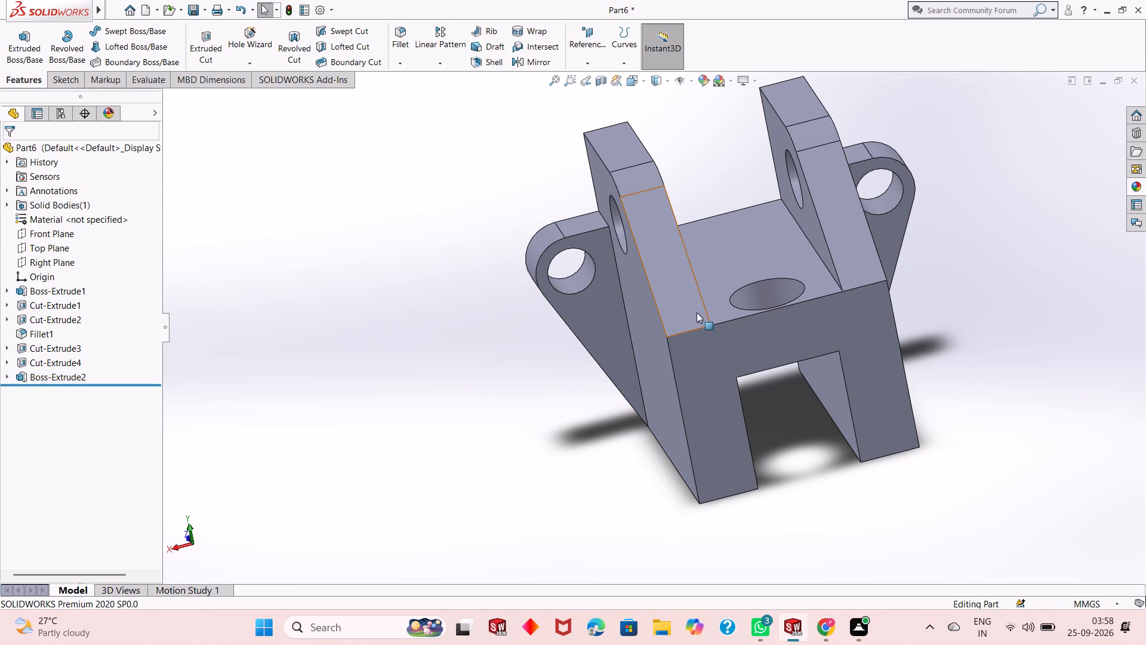
Examine the block and its extruded side lugs from several angles.
{"action": "middle_click_drag", "start_coordinate": [672, 277], "coordinate": [721, 230]}
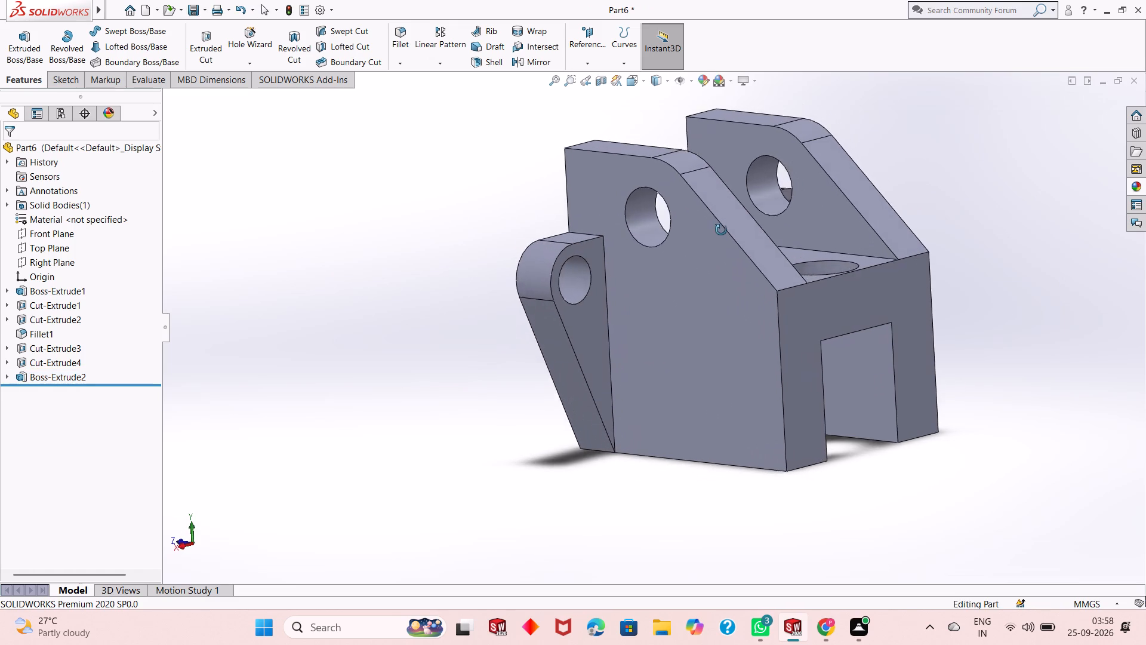
{"action": "middle_click_drag", "start_coordinate": [721, 230], "coordinate": [731, 223]}
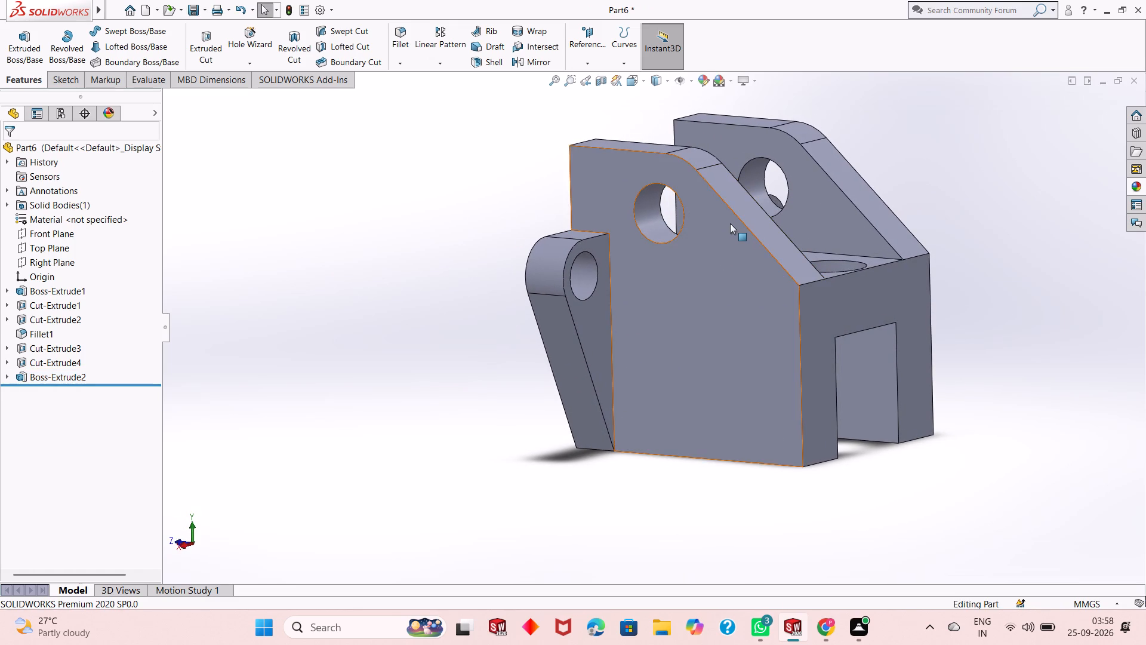
{"action": "middle_click_drag", "start_coordinate": [730, 223], "coordinate": [723, 227]}
{"action": "scroll", "coordinate": [725, 241], "scroll_direction": "up", "scroll_amount": 2}
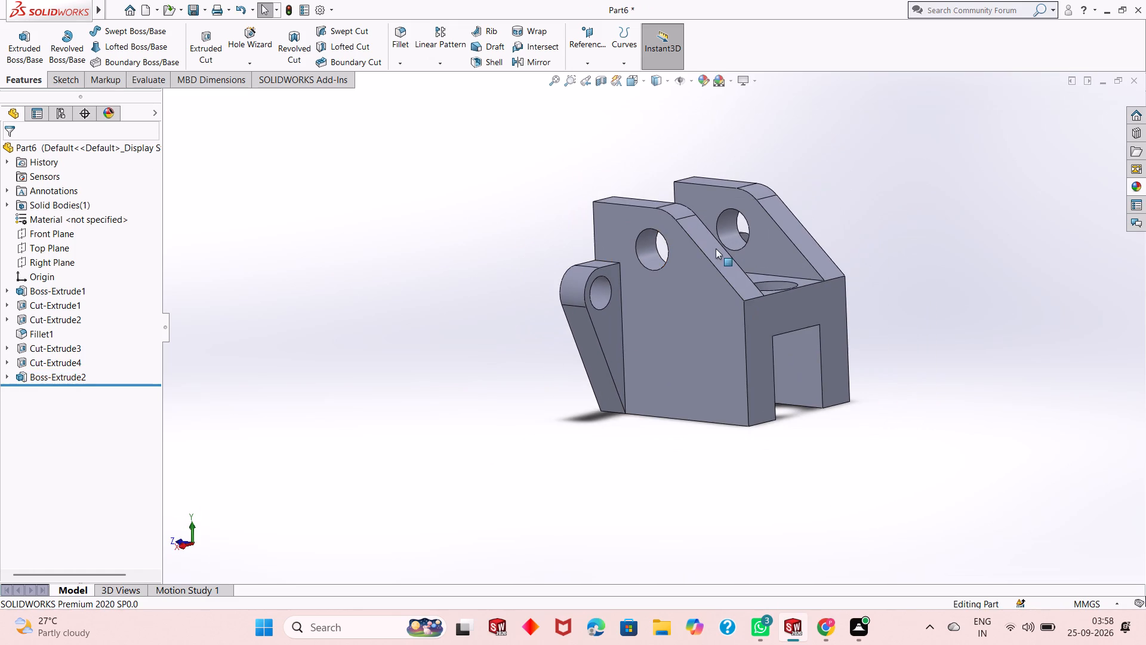
{"action": "middle_click_drag", "start_coordinate": [722, 250], "coordinate": [715, 309]}
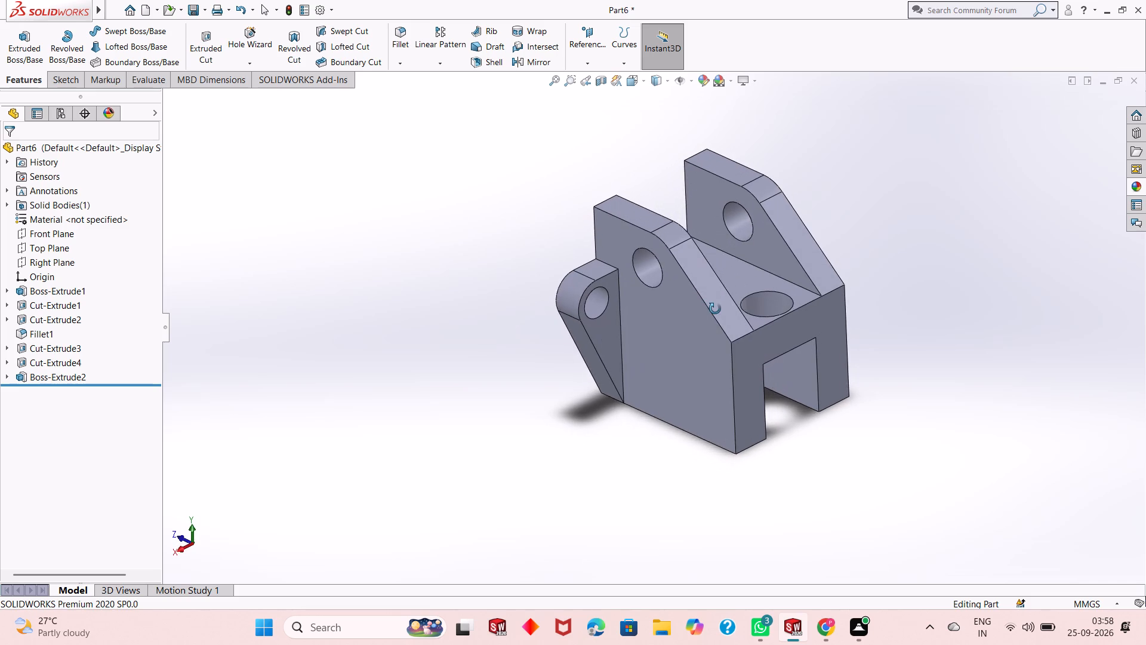
{"action": "middle_click_drag", "start_coordinate": [715, 309], "coordinate": [710, 311]}
{"action": "scroll", "coordinate": [895, 216], "scroll_direction": "down", "scroll_amount": 1}
{"action": "scroll", "coordinate": [747, 322], "scroll_direction": "up", "scroll_amount": 1}
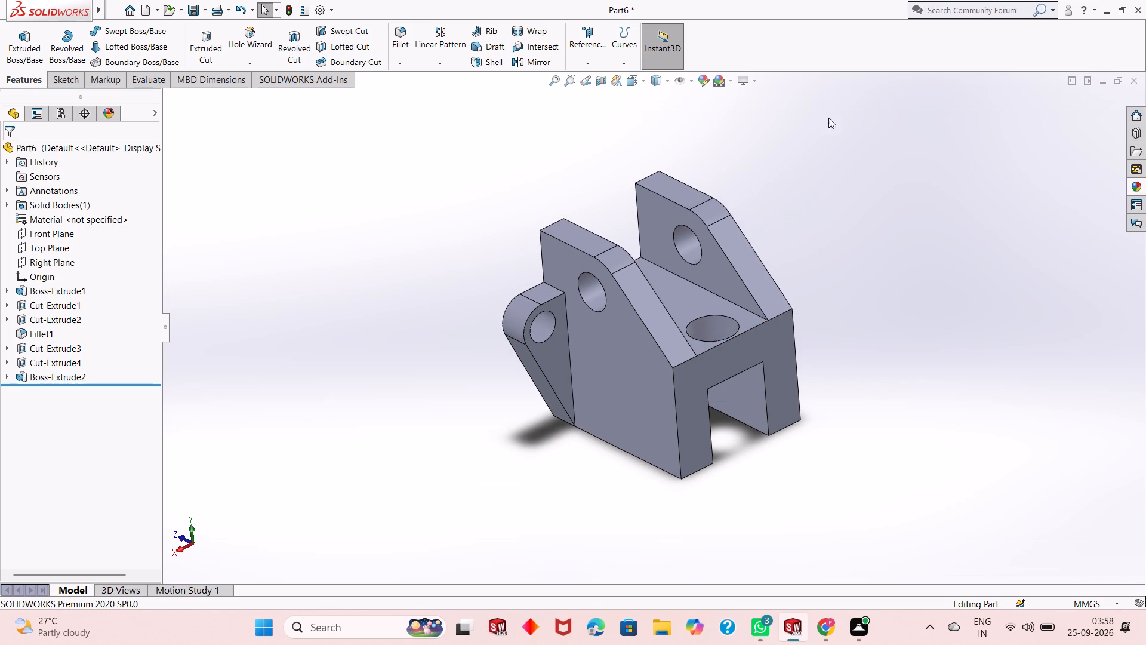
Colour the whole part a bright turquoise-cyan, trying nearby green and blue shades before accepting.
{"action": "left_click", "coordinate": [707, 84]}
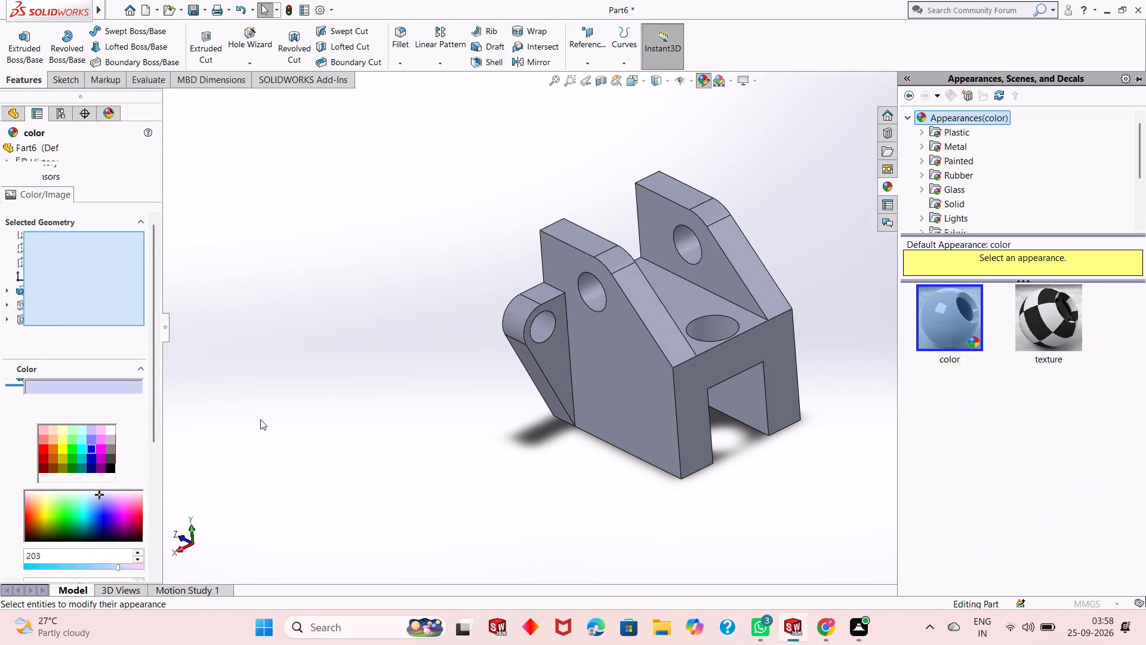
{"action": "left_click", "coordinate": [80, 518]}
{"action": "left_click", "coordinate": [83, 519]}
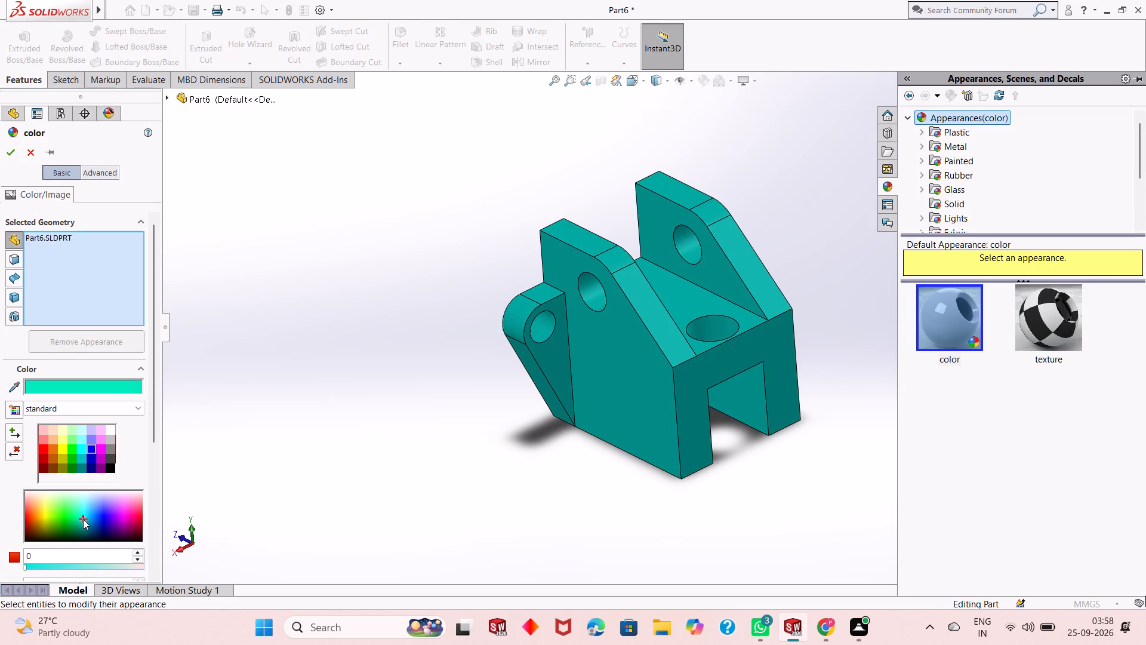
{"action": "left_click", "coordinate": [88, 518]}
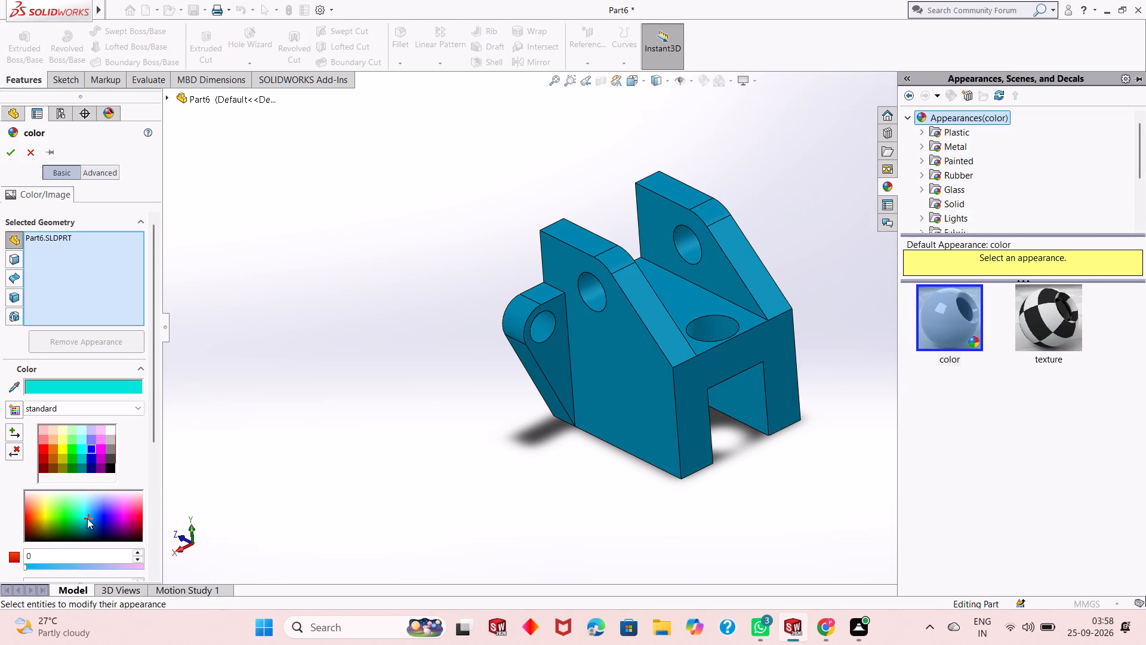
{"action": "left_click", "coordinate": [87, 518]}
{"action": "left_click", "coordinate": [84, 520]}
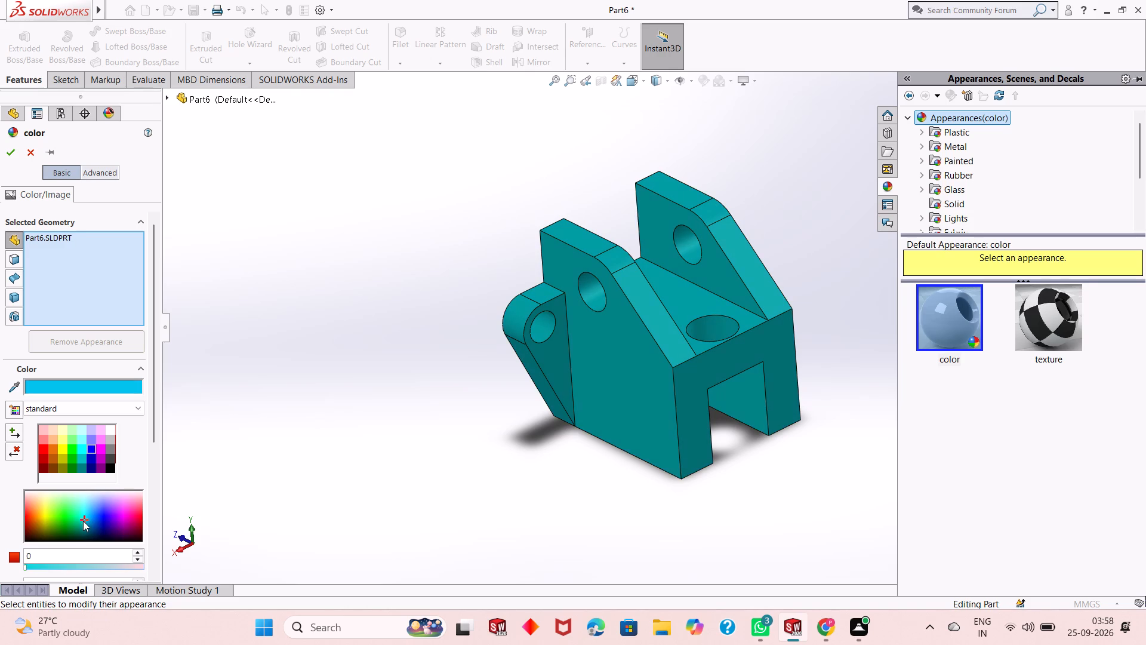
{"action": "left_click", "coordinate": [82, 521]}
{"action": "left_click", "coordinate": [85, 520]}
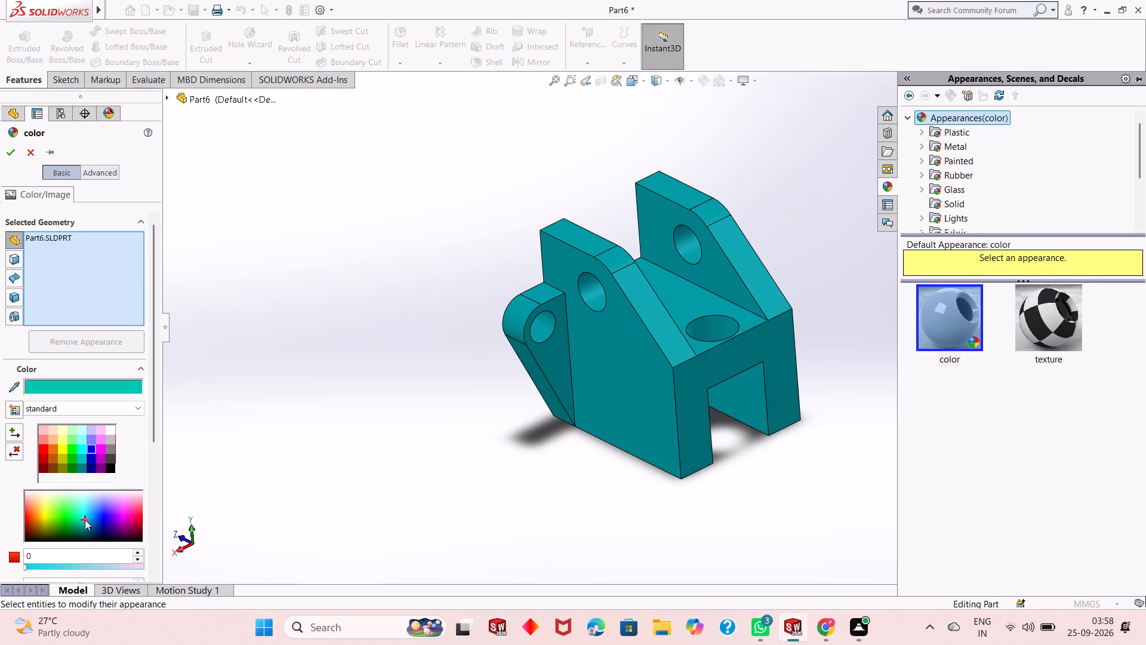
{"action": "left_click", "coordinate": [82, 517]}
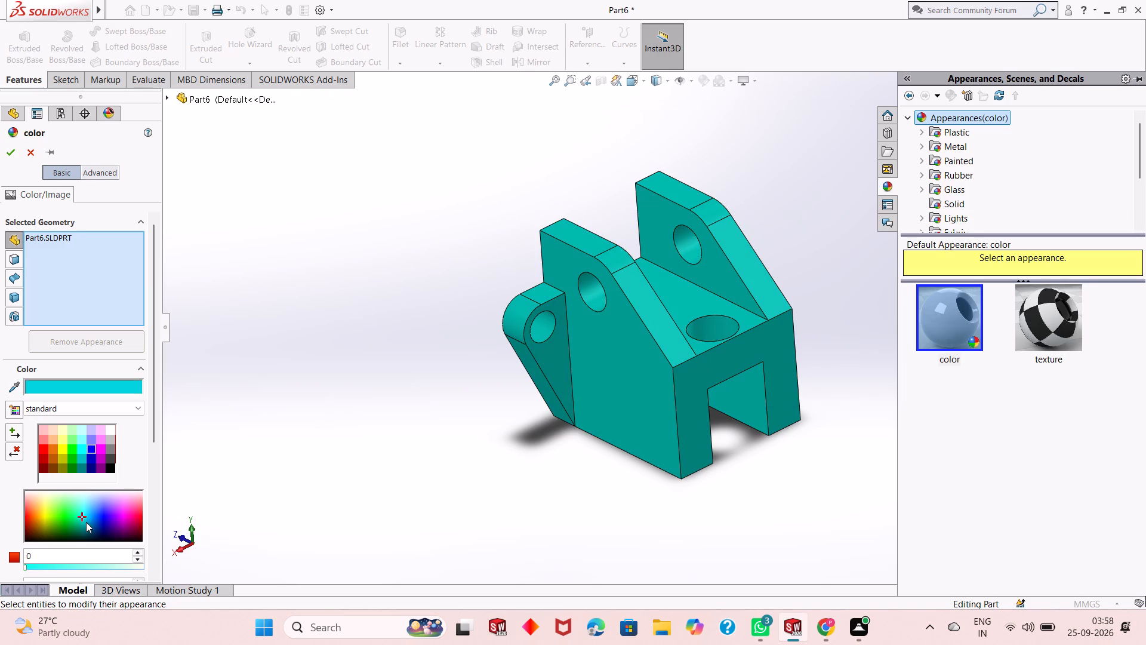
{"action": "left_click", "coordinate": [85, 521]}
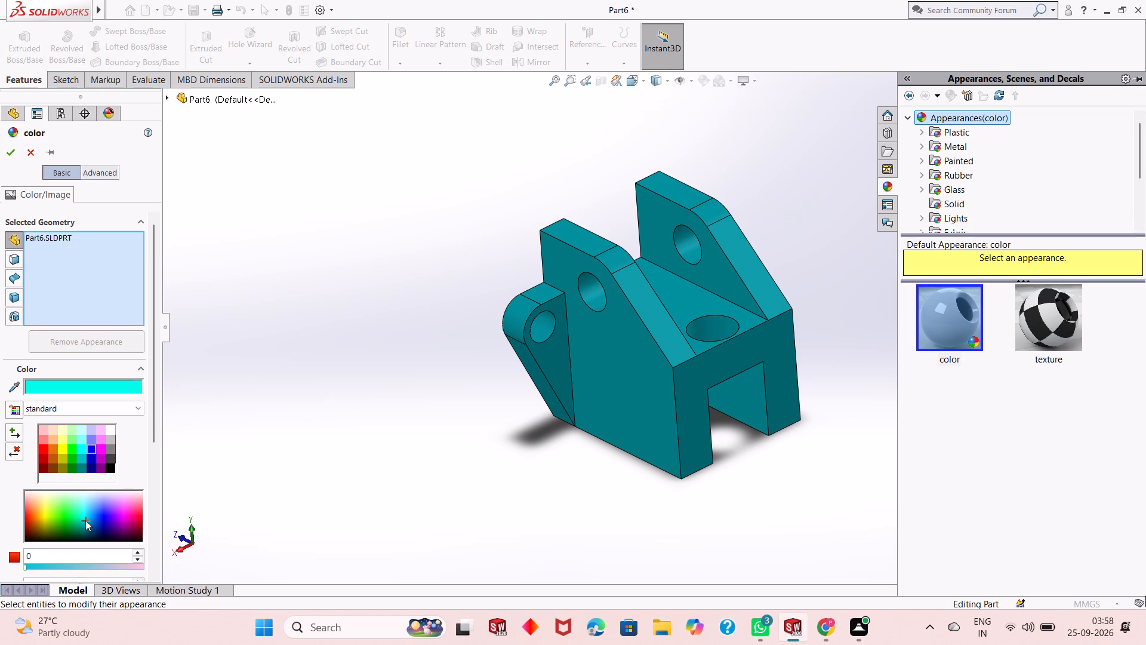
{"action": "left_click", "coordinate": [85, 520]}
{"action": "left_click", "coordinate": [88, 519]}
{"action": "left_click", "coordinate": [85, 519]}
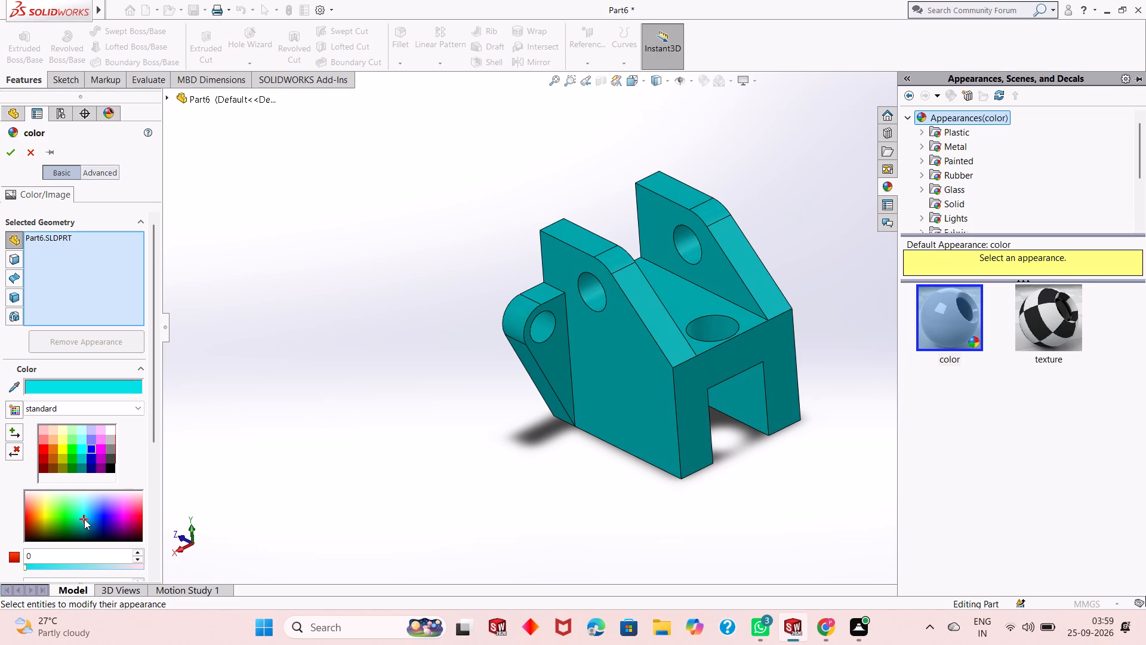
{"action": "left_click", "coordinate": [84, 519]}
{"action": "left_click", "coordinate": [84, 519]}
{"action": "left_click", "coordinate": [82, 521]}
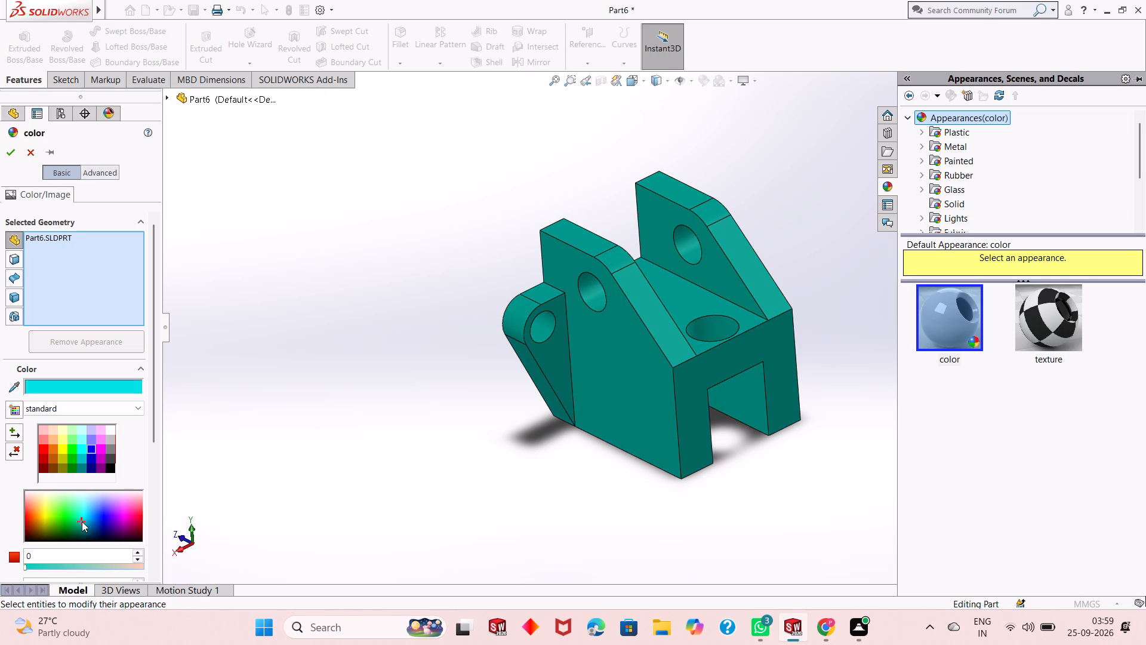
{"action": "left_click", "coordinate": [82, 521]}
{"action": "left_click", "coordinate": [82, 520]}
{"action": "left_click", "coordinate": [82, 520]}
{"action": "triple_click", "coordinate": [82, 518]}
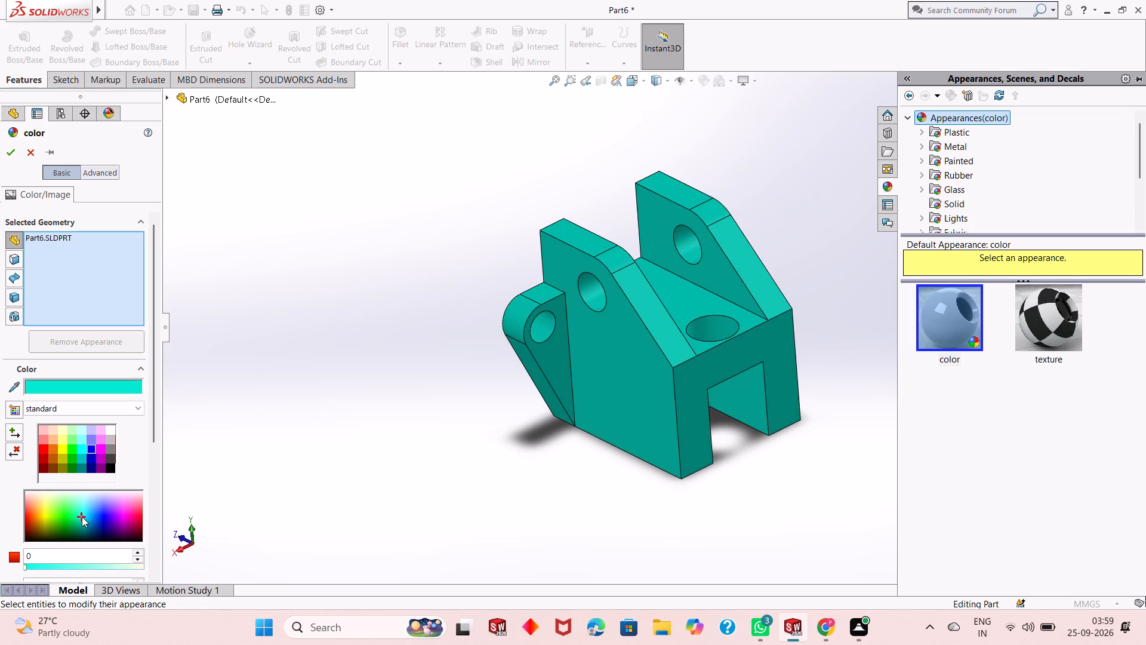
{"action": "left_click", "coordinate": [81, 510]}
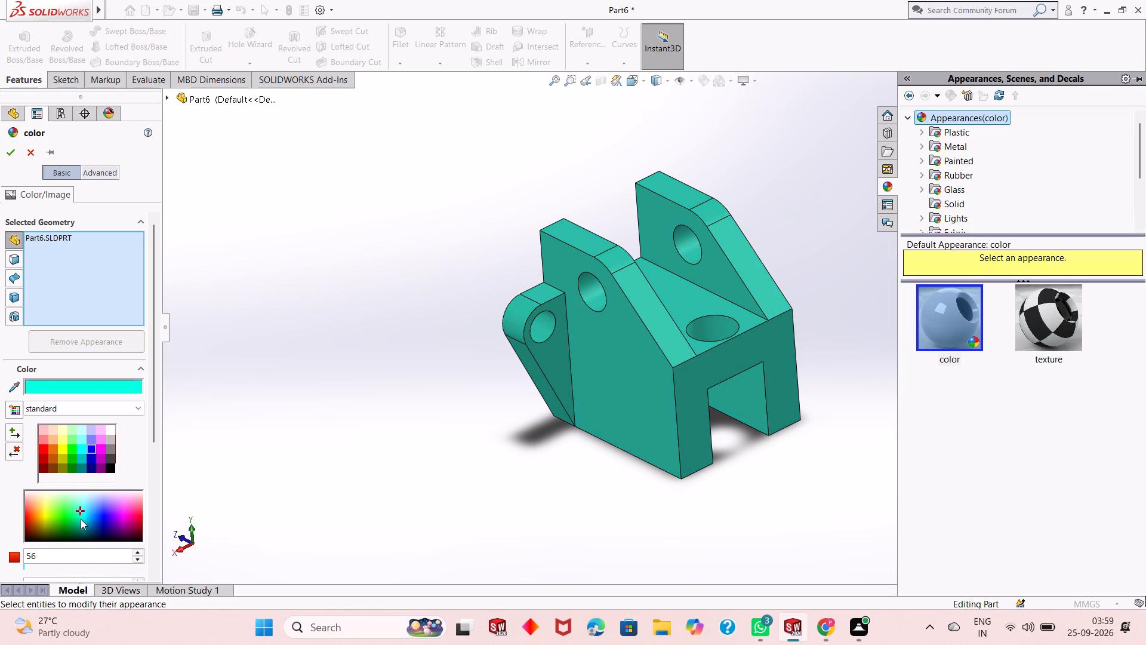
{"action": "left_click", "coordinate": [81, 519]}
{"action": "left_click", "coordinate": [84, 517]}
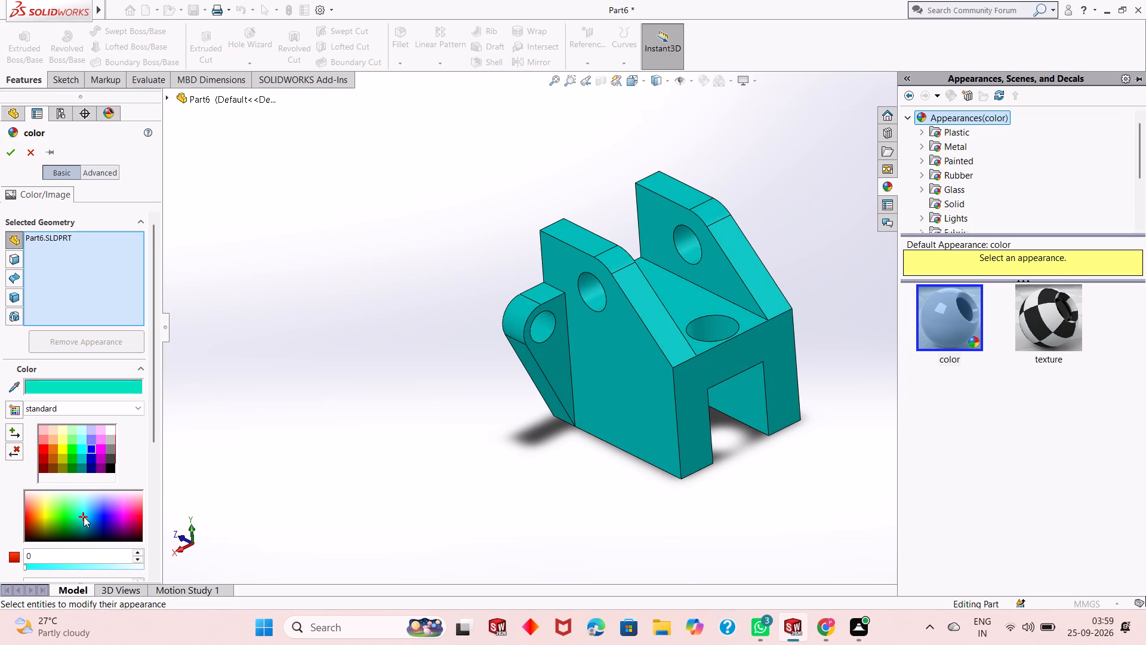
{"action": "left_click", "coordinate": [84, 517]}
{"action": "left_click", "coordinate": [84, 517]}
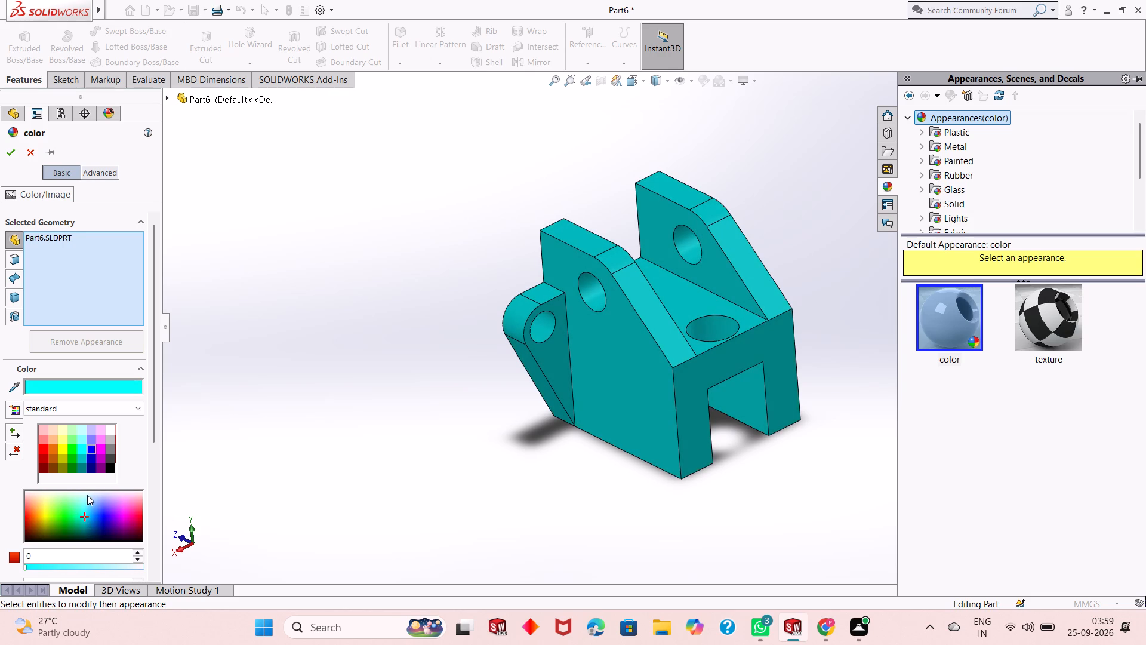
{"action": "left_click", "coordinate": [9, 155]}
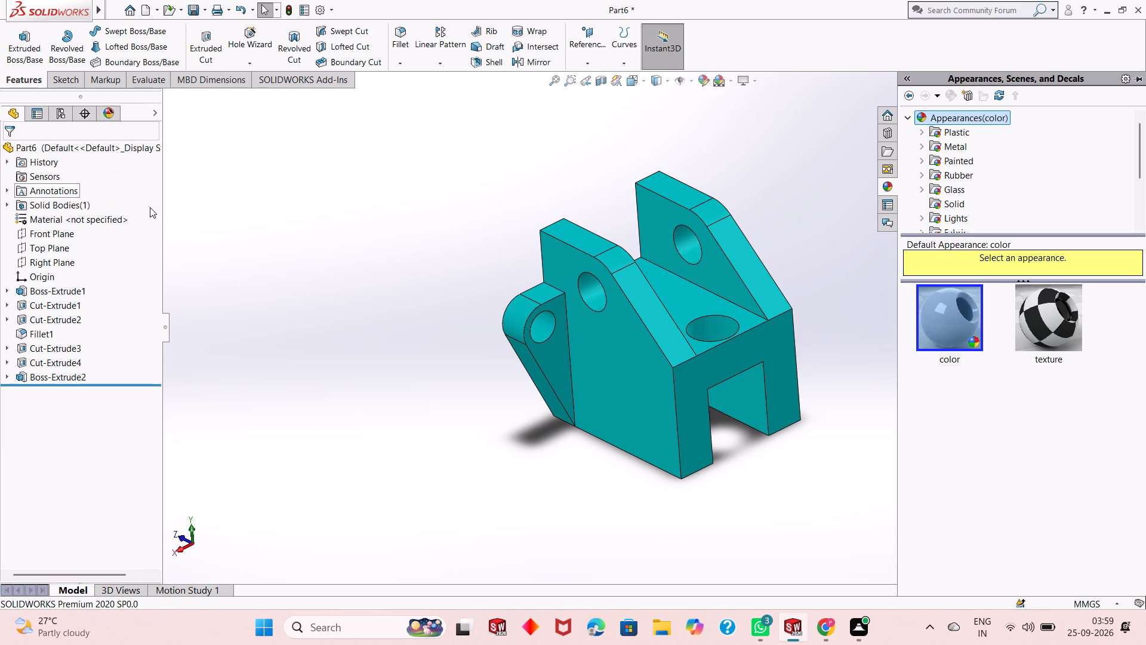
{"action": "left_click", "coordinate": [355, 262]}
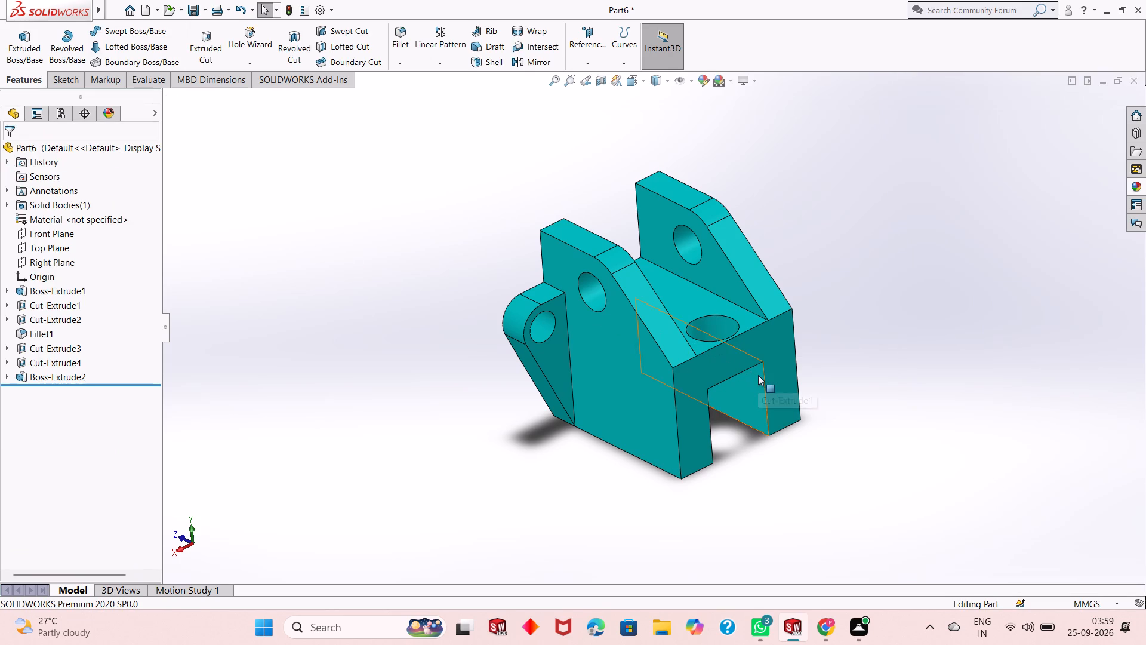
Recolour the whole part a dark teal, trying nearby green and blue shades before accepting.
{"action": "left_click", "coordinate": [703, 82]}
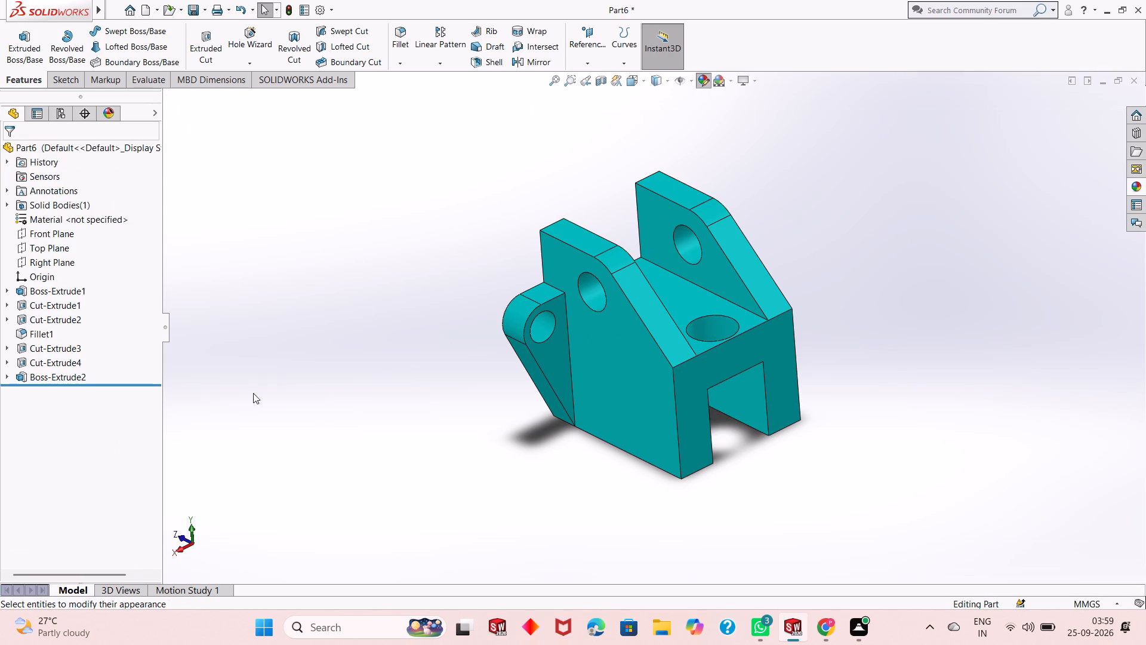
{"action": "left_click", "coordinate": [81, 524]}
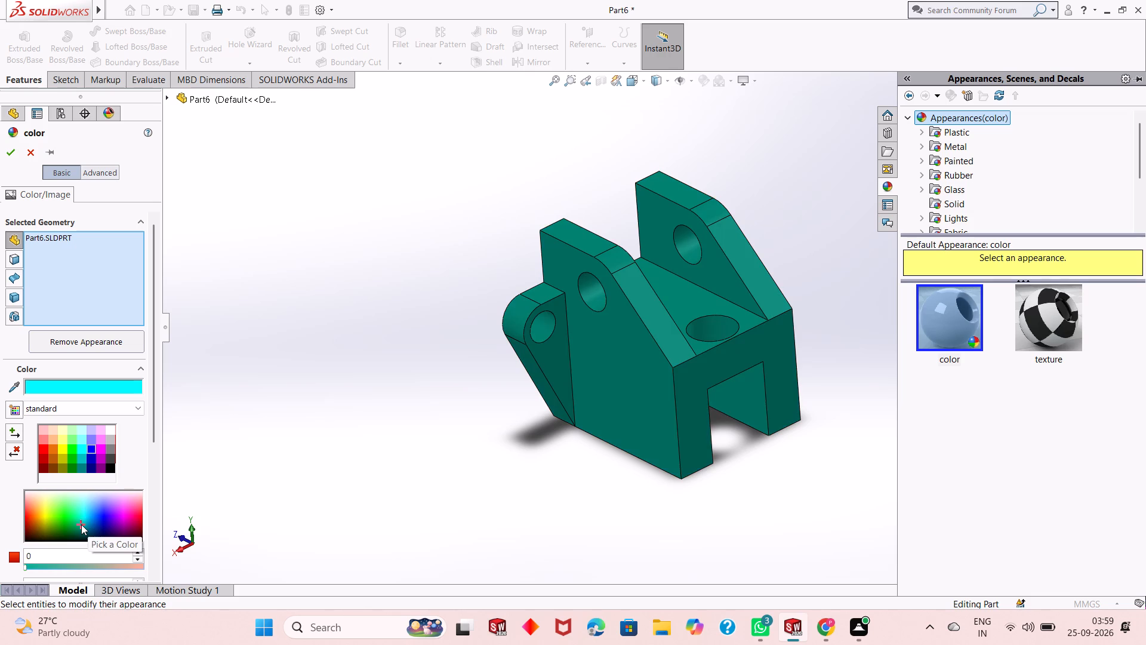
{"action": "left_click", "coordinate": [81, 527]}
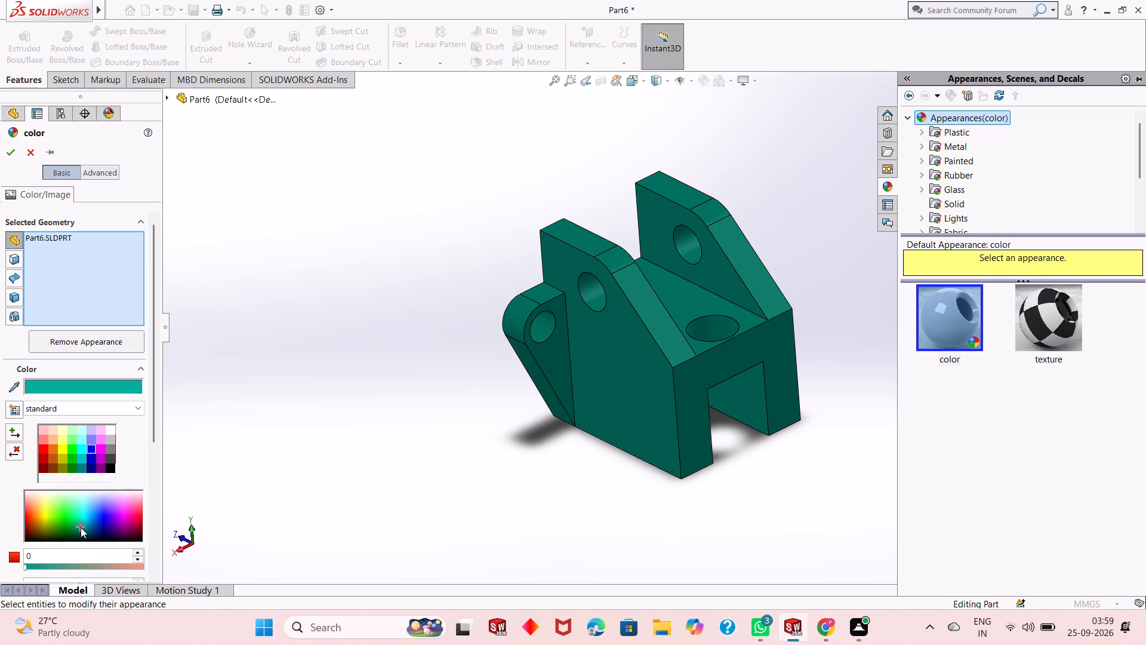
{"action": "left_click", "coordinate": [82, 527]}
{"action": "left_click", "coordinate": [87, 520]}
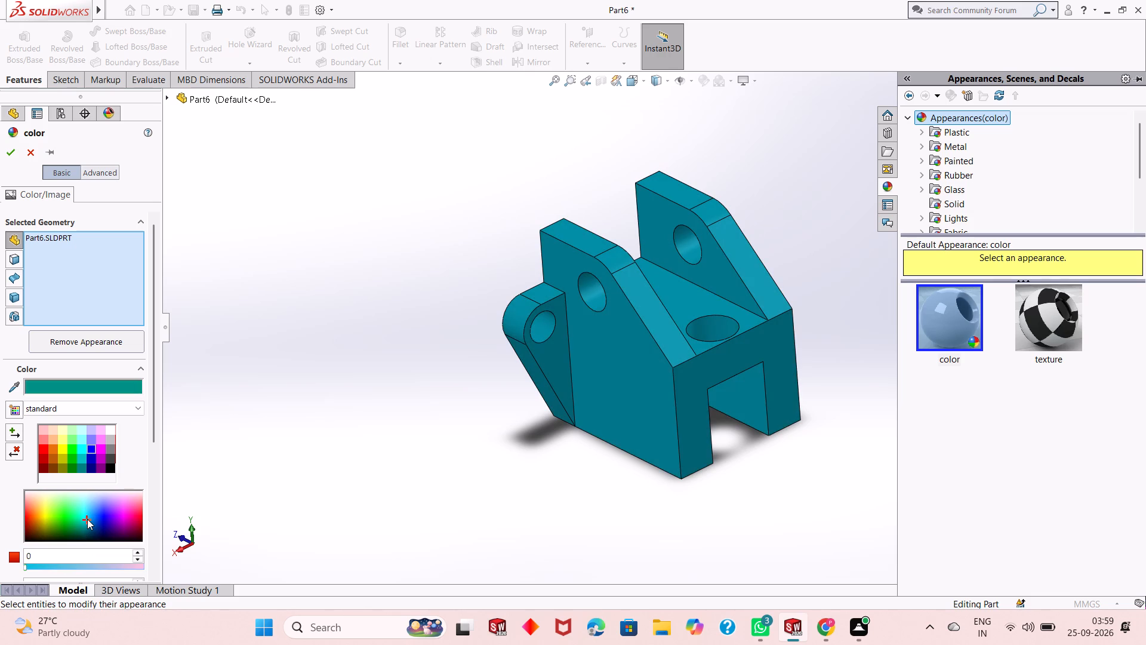
{"action": "left_click", "coordinate": [87, 519]}
{"action": "left_click", "coordinate": [87, 518]}
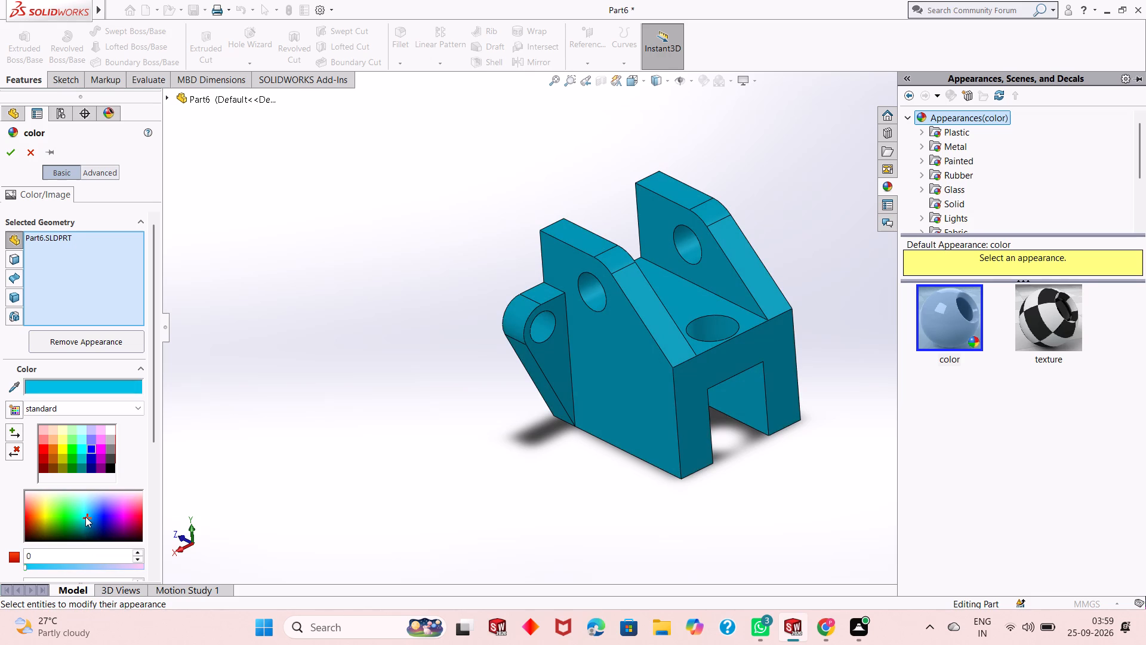
{"action": "left_click", "coordinate": [84, 518]}
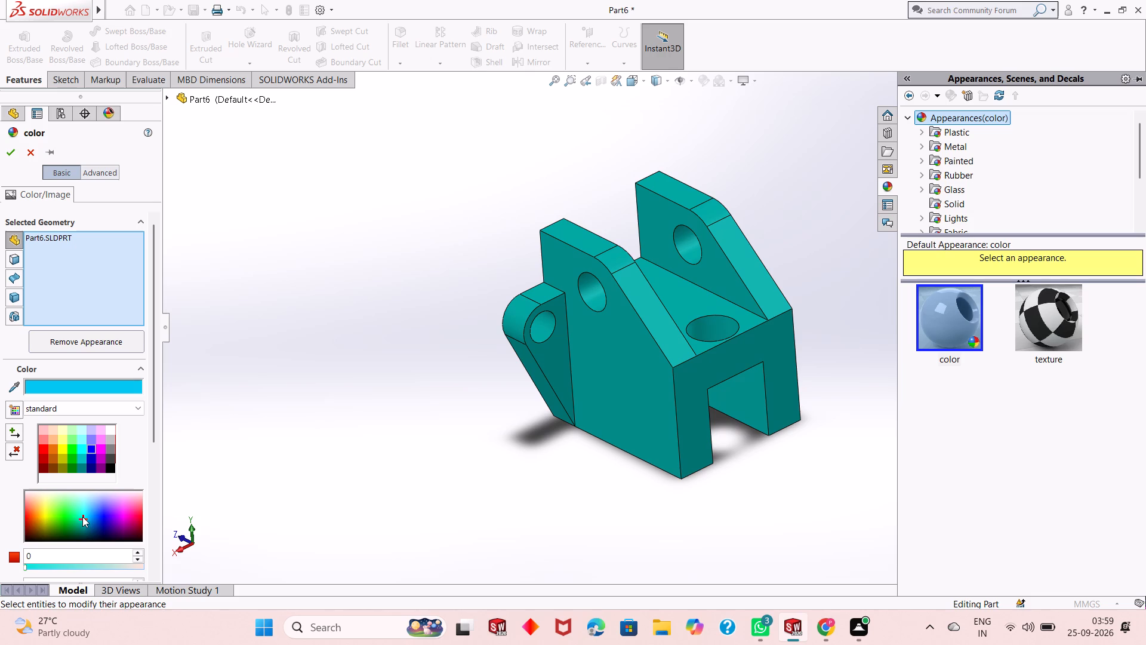
{"action": "left_click", "coordinate": [81, 520]}
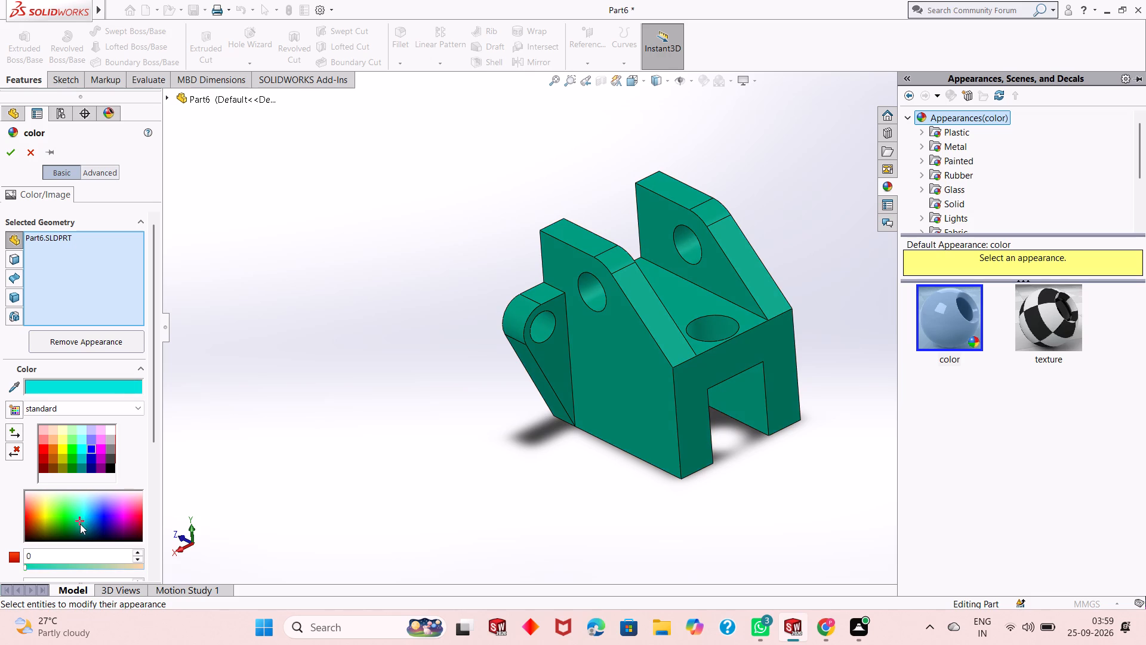
{"action": "left_click", "coordinate": [81, 525]}
{"action": "left_click", "coordinate": [85, 526]}
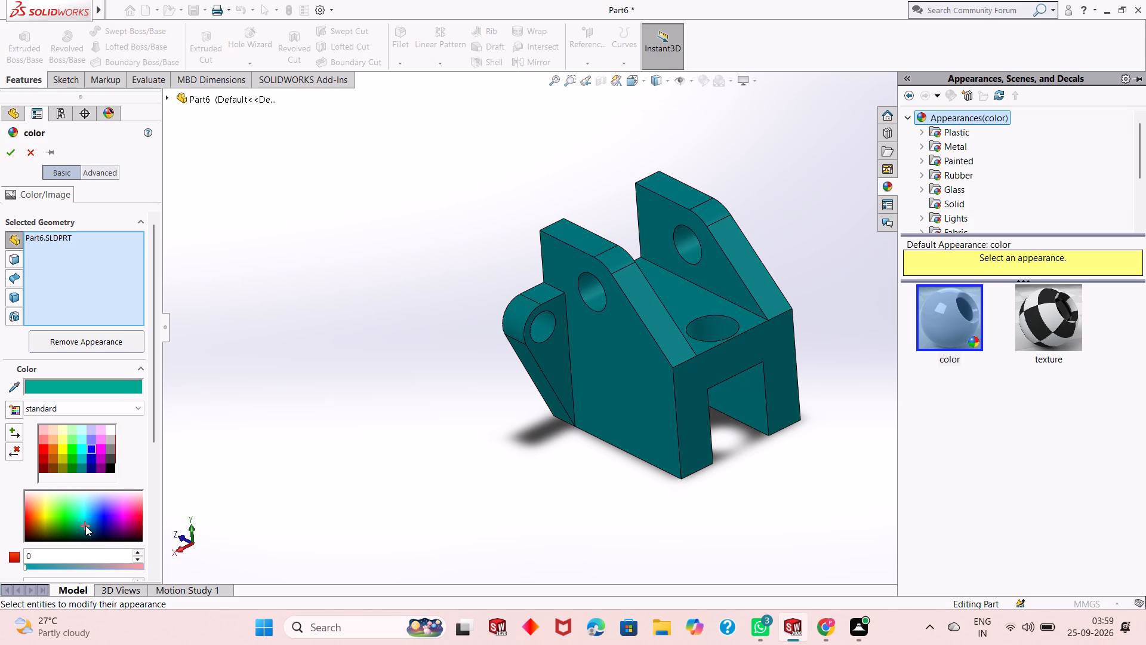
{"action": "left_click", "coordinate": [16, 153]}
{"action": "left_click", "coordinate": [368, 197]}
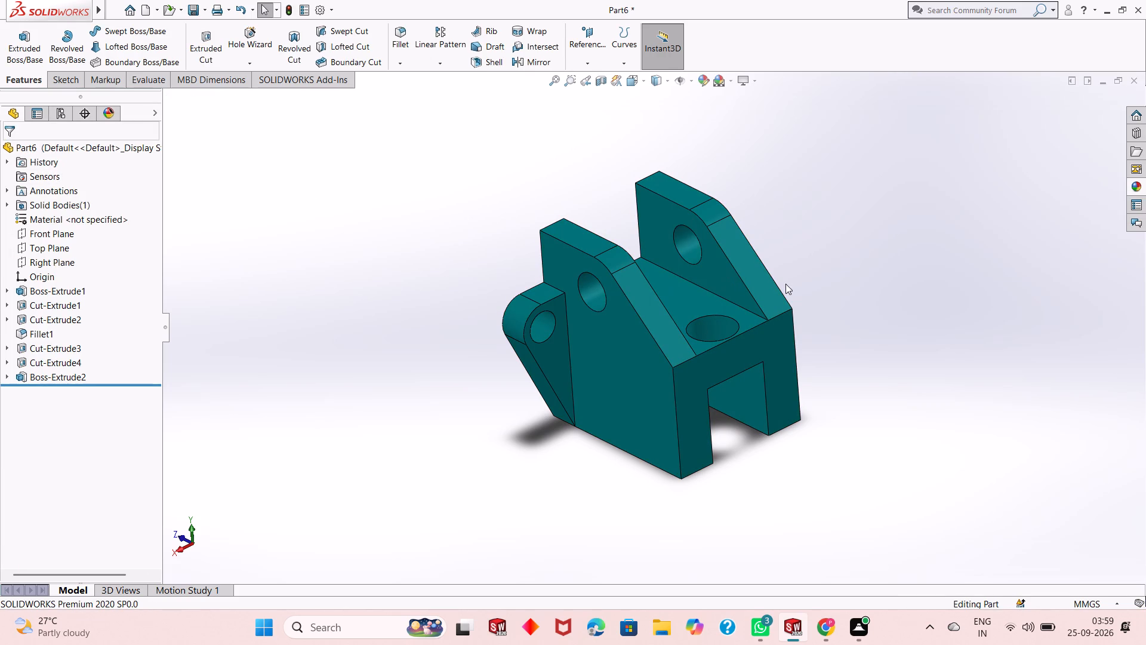
Apply the polished aluminum metal appearance to the Cut-Extrude3 feature, the holes through the two upright side walls.
{"action": "left_click", "coordinate": [1138, 186]}
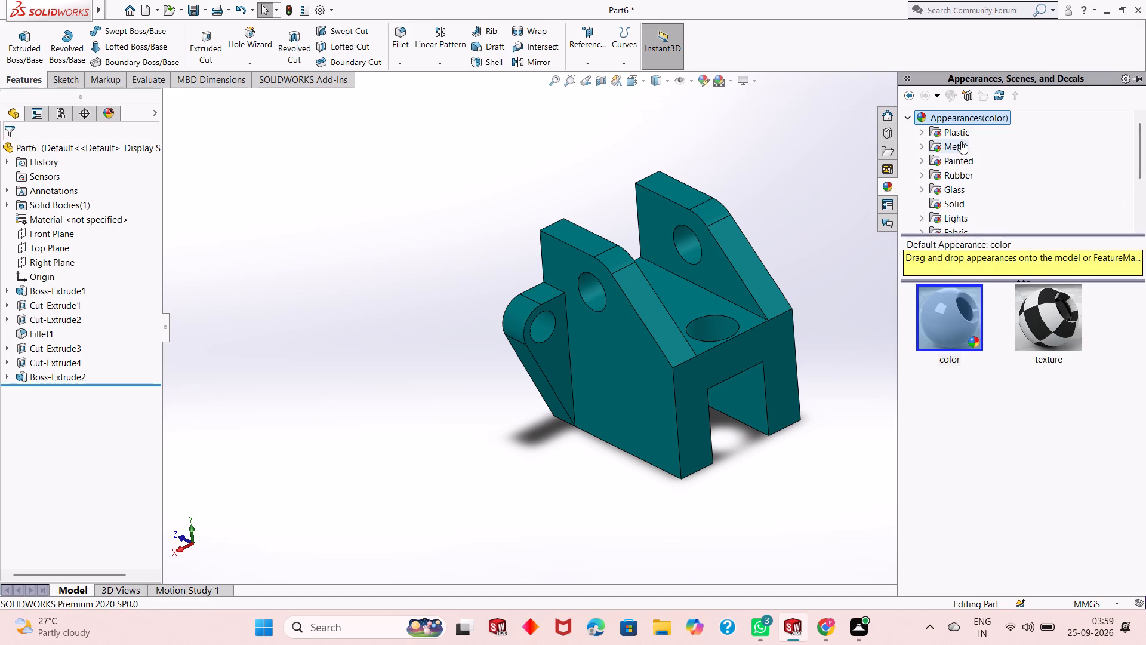
{"action": "left_click", "coordinate": [960, 140]}
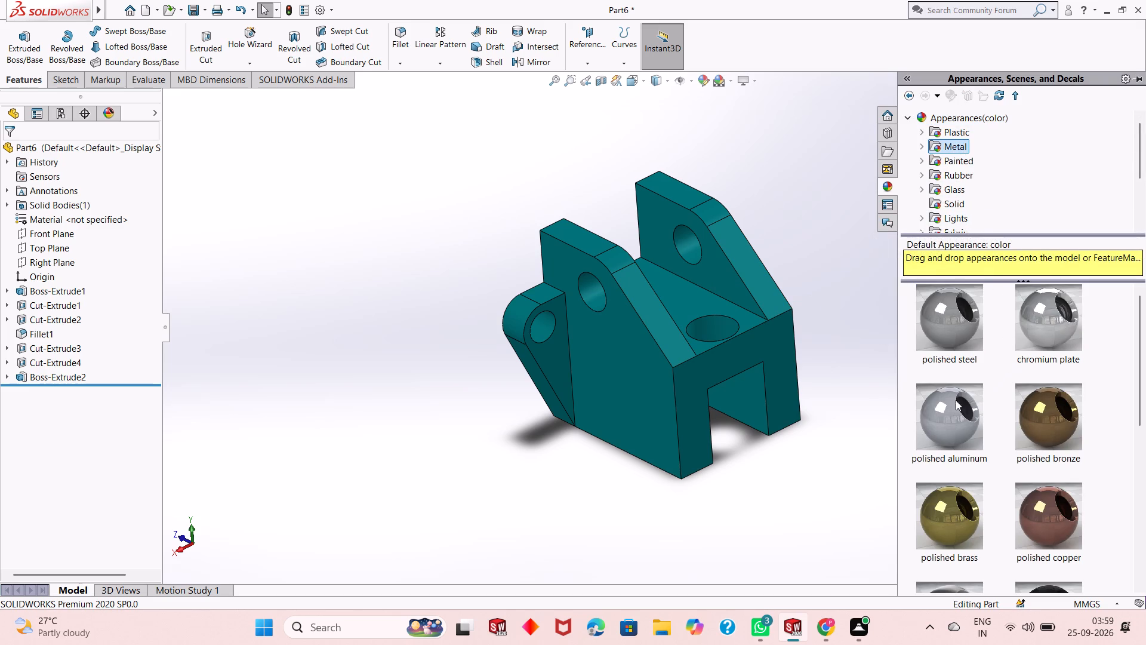
{"action": "left_click_drag", "start_coordinate": [954, 428], "coordinate": [597, 308]}
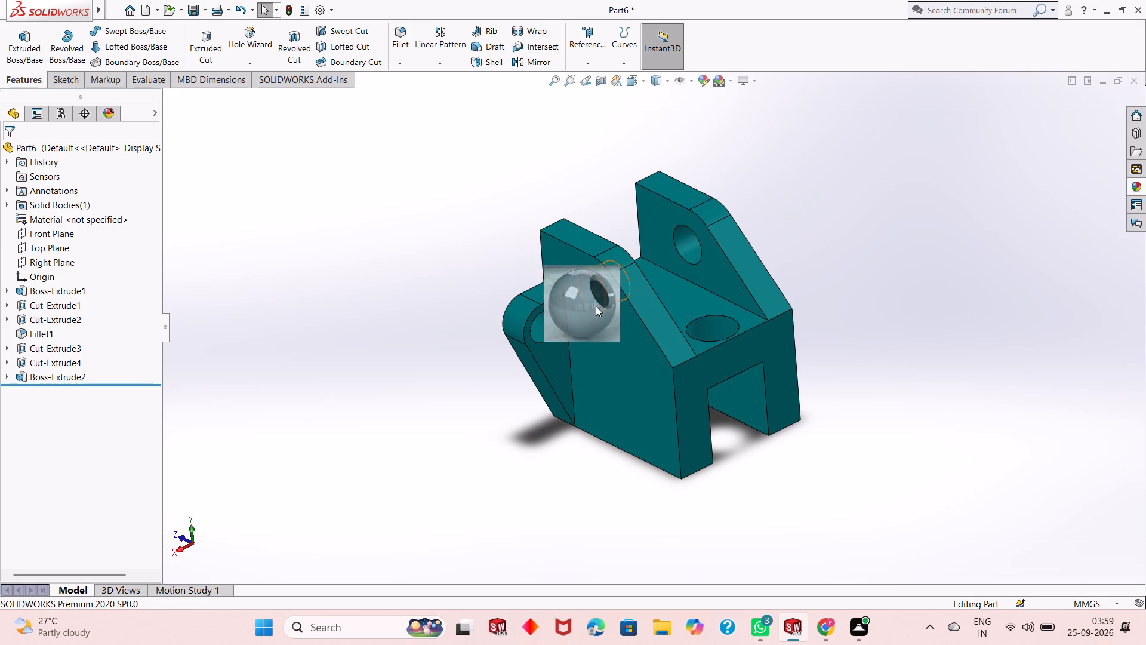
{"action": "left_click", "coordinate": [589, 296]}
{"action": "key", "text": "Escape"}
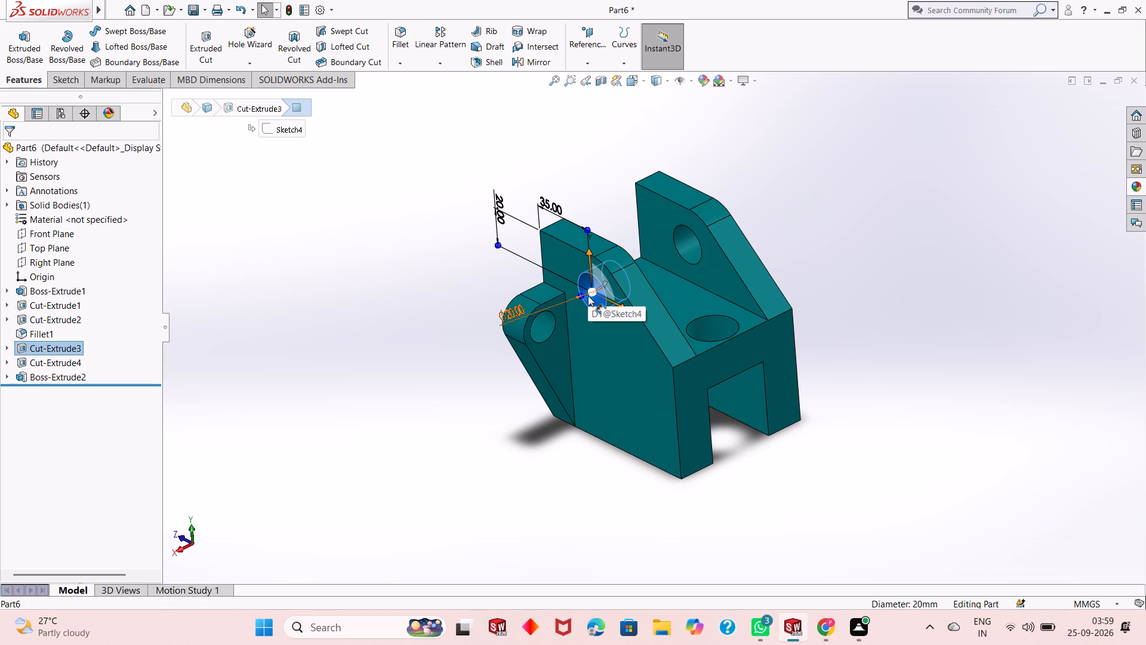
{"action": "key", "text": "Escape"}
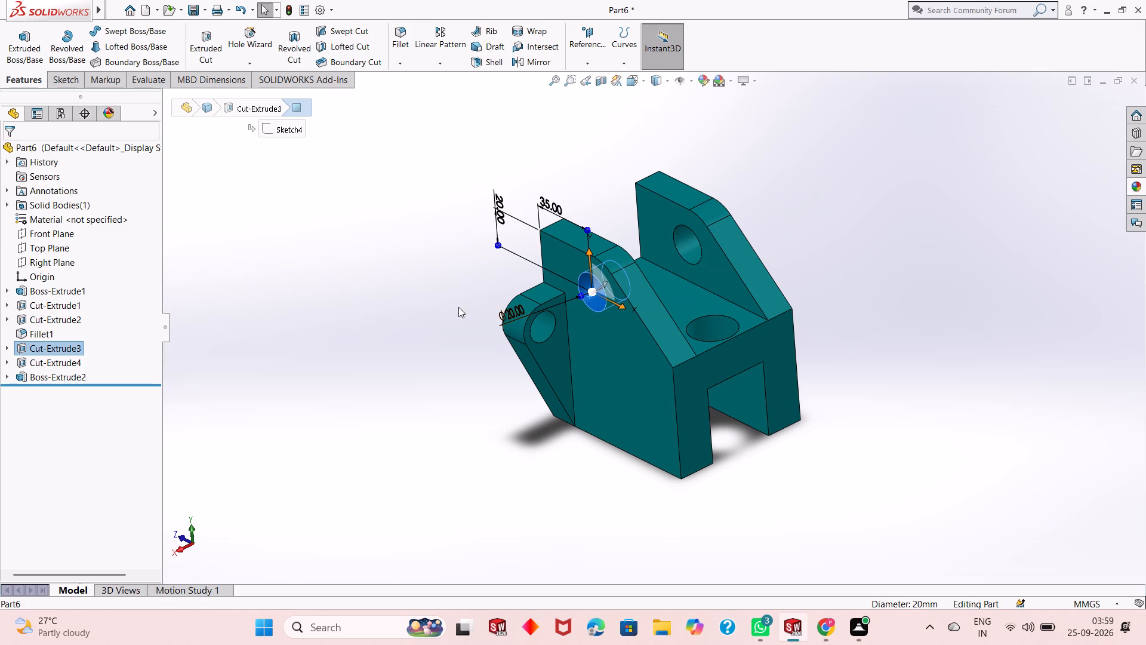
{"action": "left_click", "coordinate": [1135, 184]}
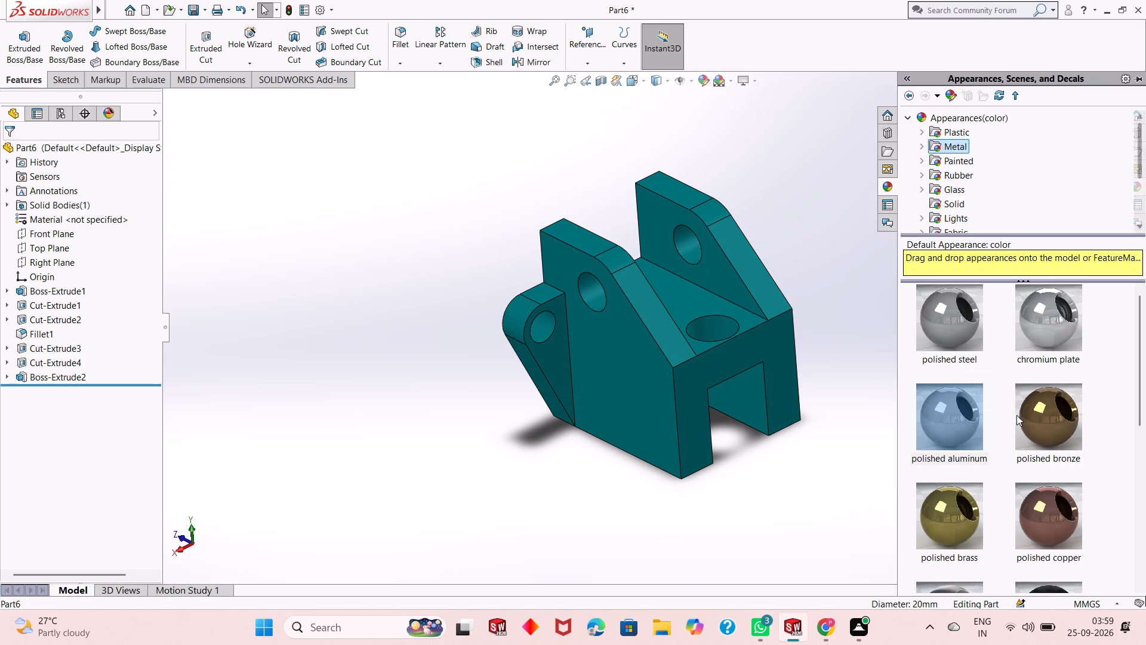
{"action": "left_click_drag", "start_coordinate": [958, 434], "coordinate": [604, 325]}
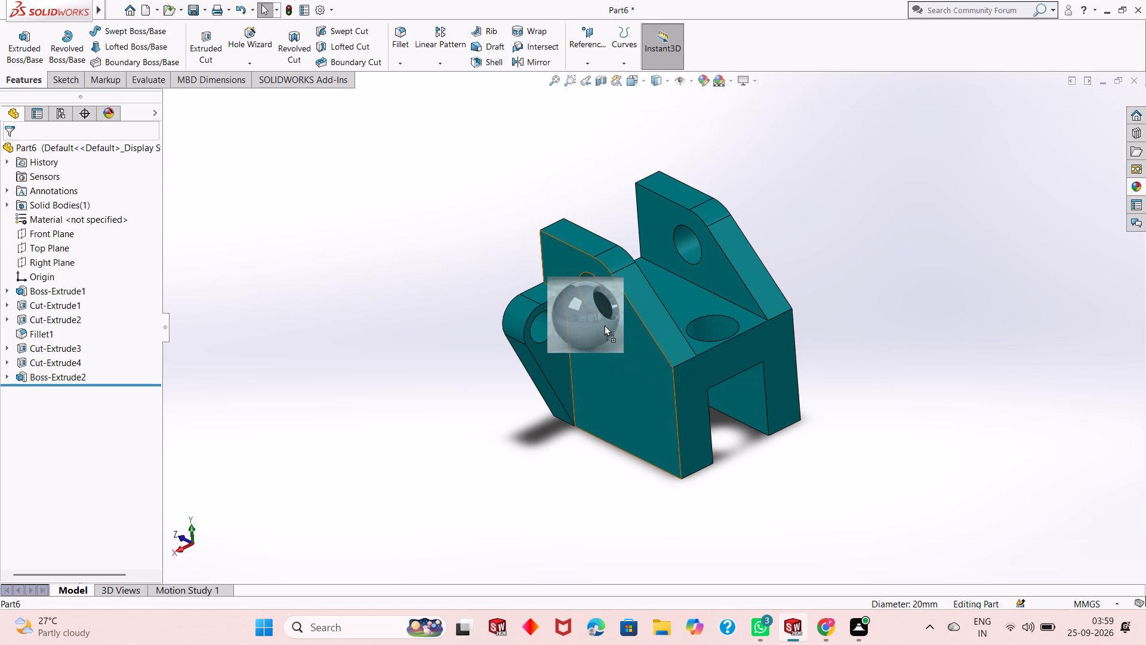
{"action": "left_click_drag", "start_coordinate": [604, 325], "coordinate": [593, 304]}
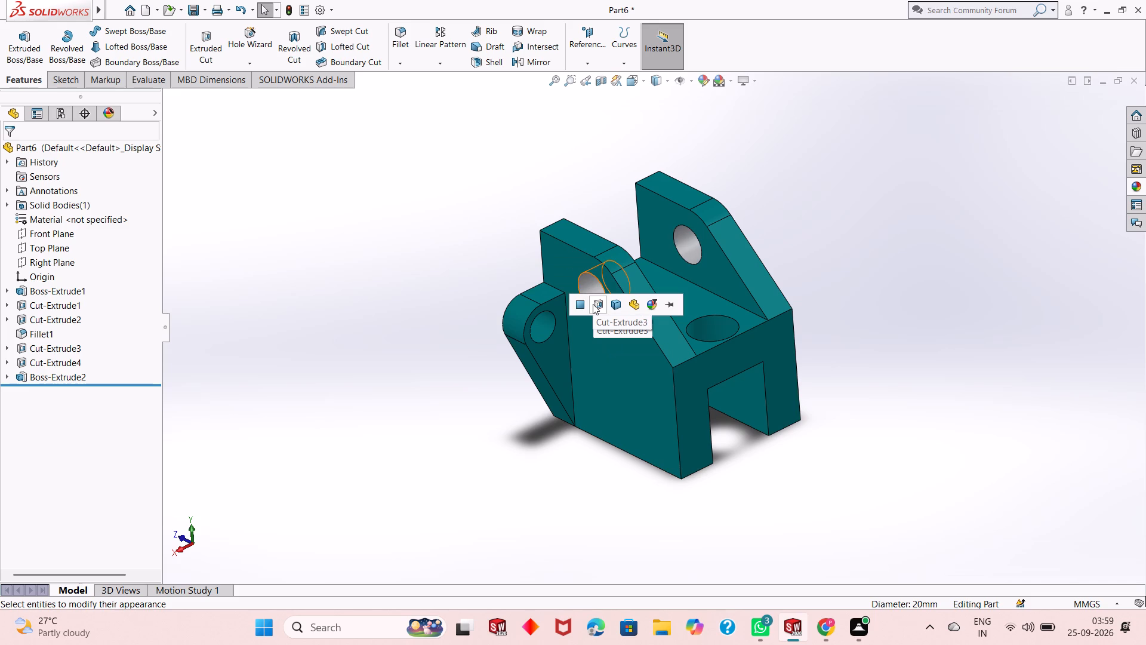
{"action": "left_click", "coordinate": [593, 304]}
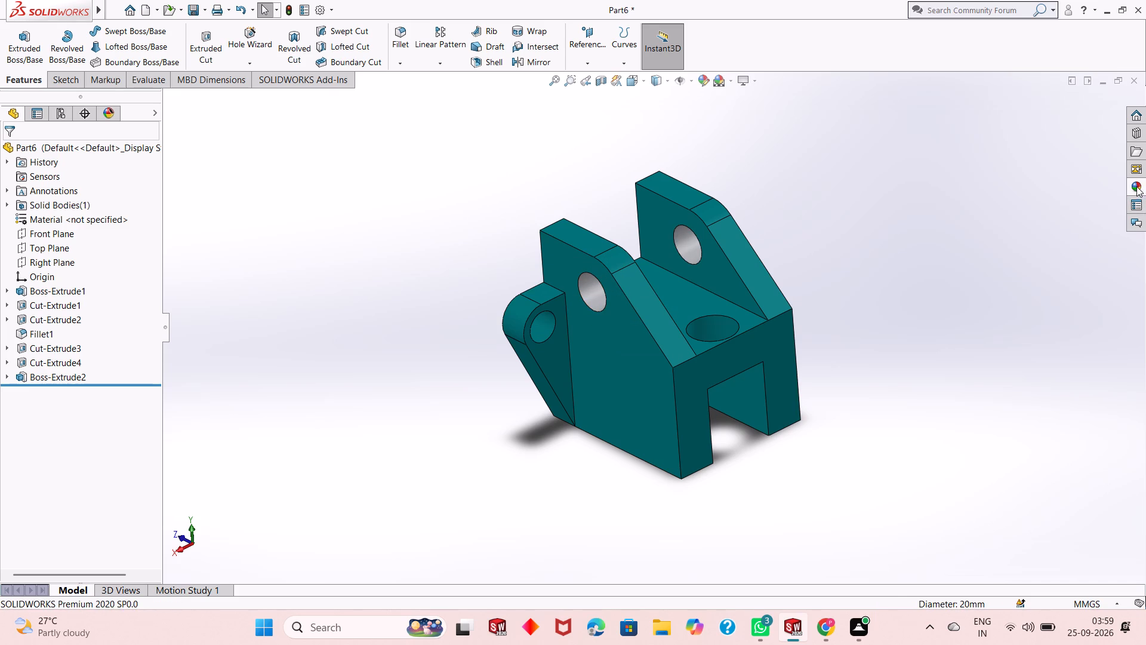
Apply the polished aluminum appearance to the Cut-Extrude4 feature, the round hole through the sloped floor.
{"action": "left_click", "coordinate": [1136, 186]}
{"action": "left_click_drag", "start_coordinate": [954, 422], "coordinate": [784, 338]}
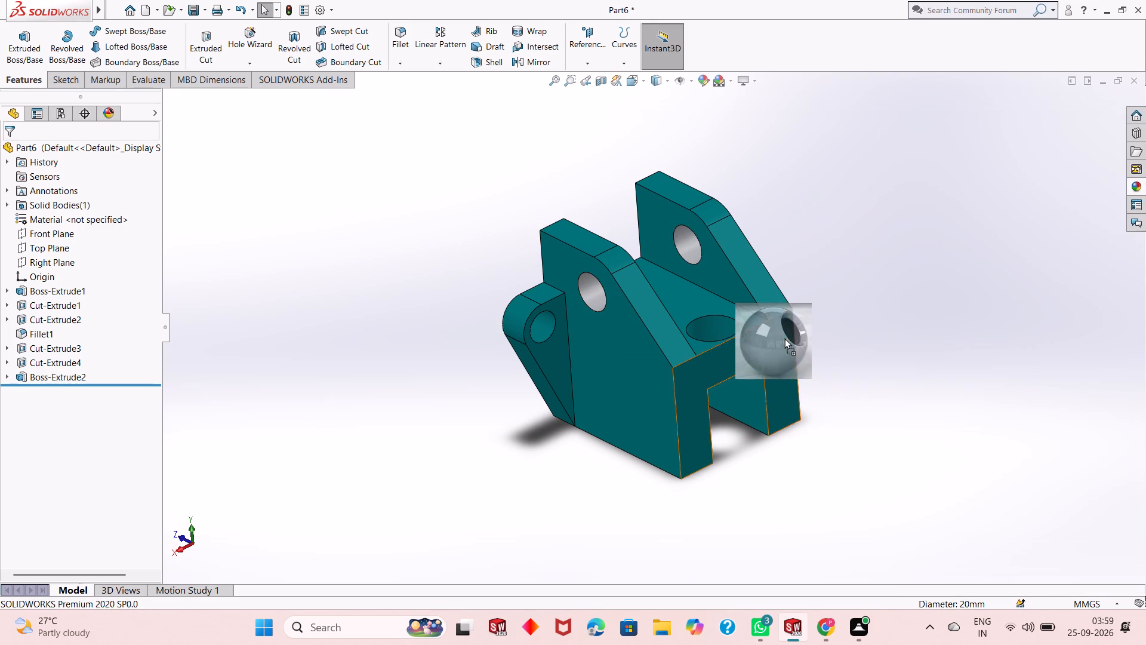
{"action": "left_click_drag", "start_coordinate": [784, 338], "coordinate": [720, 318]}
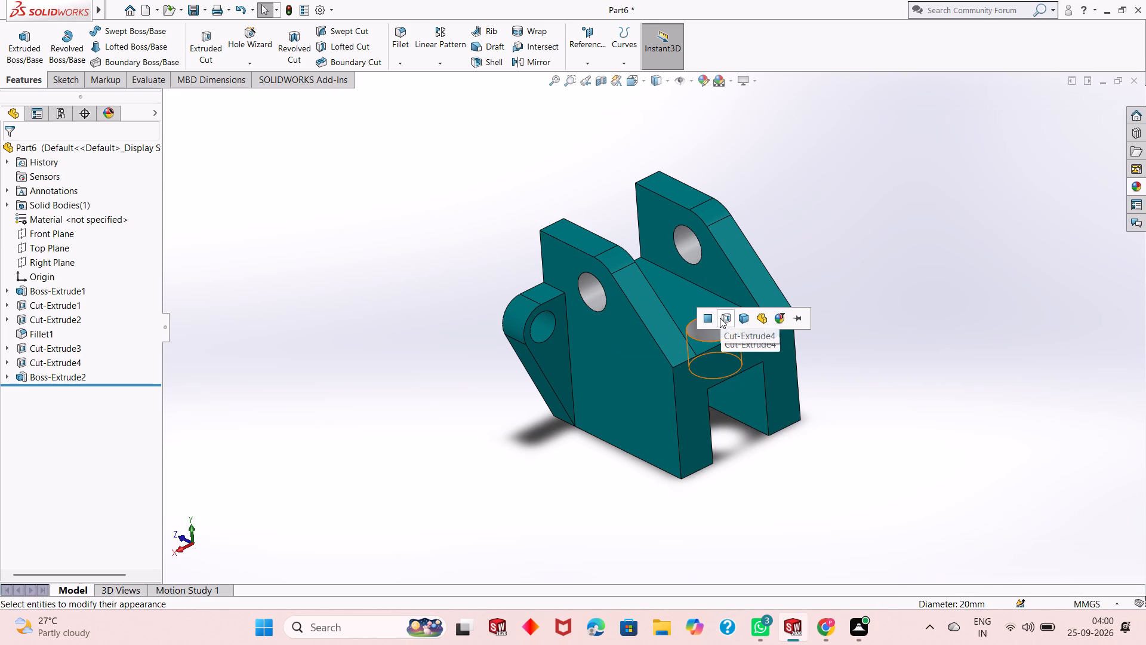
{"action": "left_click", "coordinate": [720, 318]}
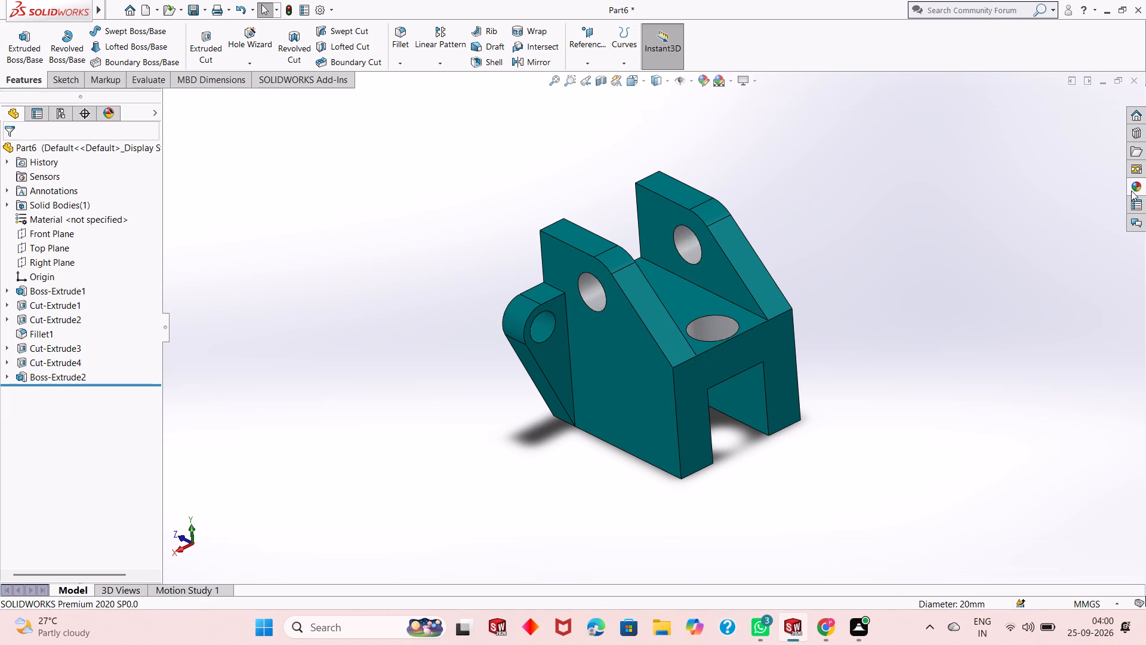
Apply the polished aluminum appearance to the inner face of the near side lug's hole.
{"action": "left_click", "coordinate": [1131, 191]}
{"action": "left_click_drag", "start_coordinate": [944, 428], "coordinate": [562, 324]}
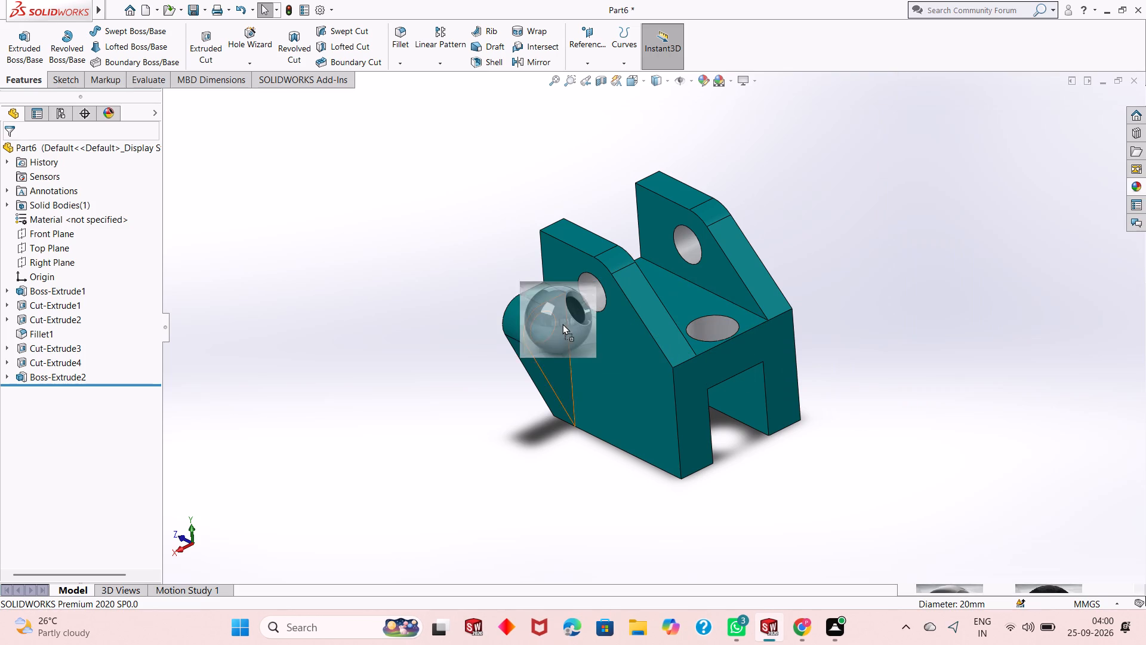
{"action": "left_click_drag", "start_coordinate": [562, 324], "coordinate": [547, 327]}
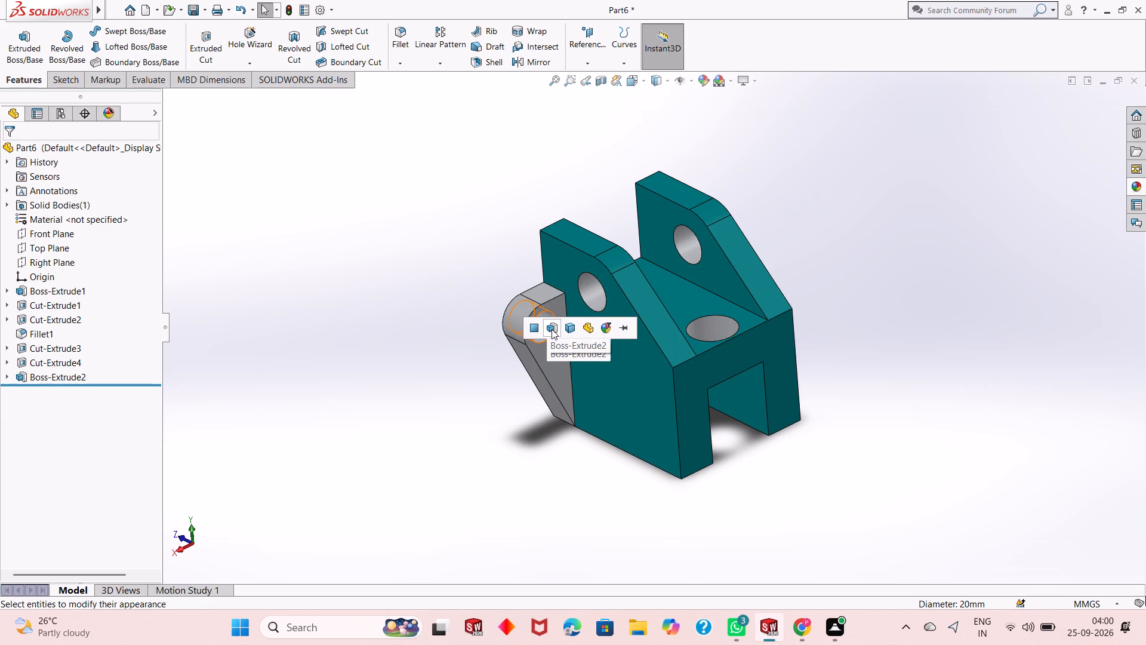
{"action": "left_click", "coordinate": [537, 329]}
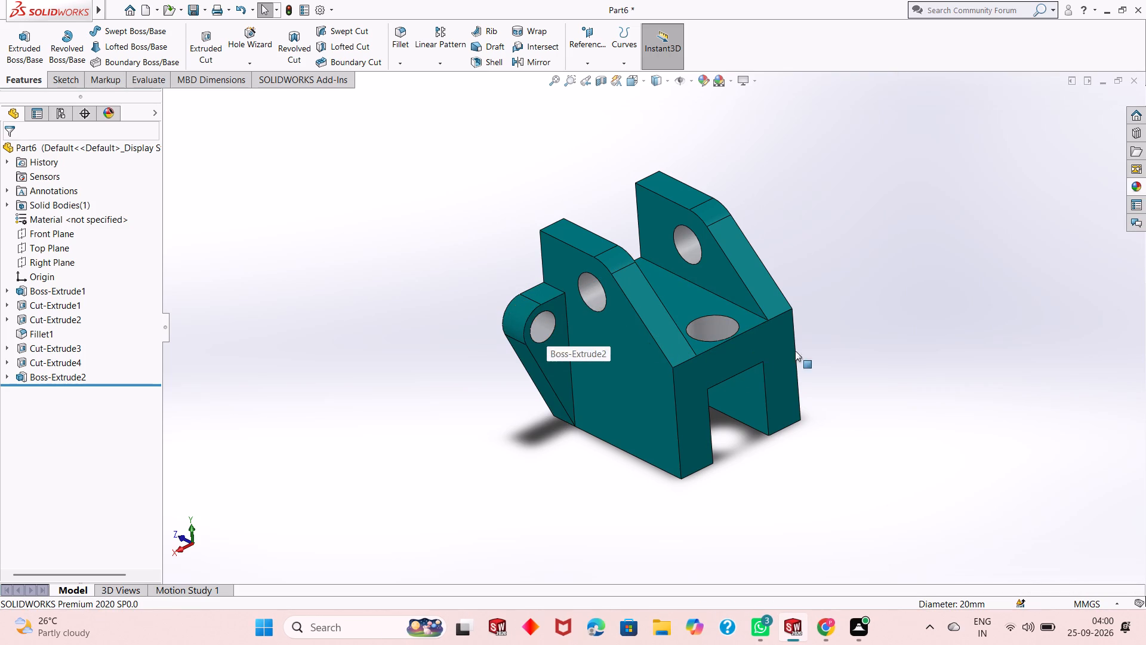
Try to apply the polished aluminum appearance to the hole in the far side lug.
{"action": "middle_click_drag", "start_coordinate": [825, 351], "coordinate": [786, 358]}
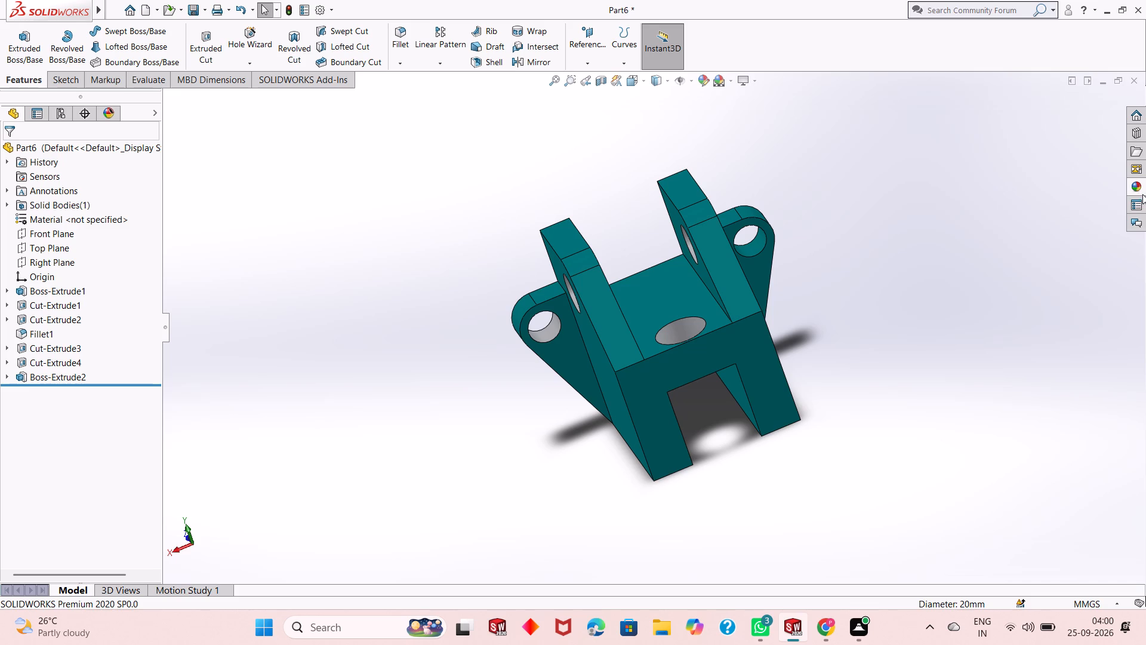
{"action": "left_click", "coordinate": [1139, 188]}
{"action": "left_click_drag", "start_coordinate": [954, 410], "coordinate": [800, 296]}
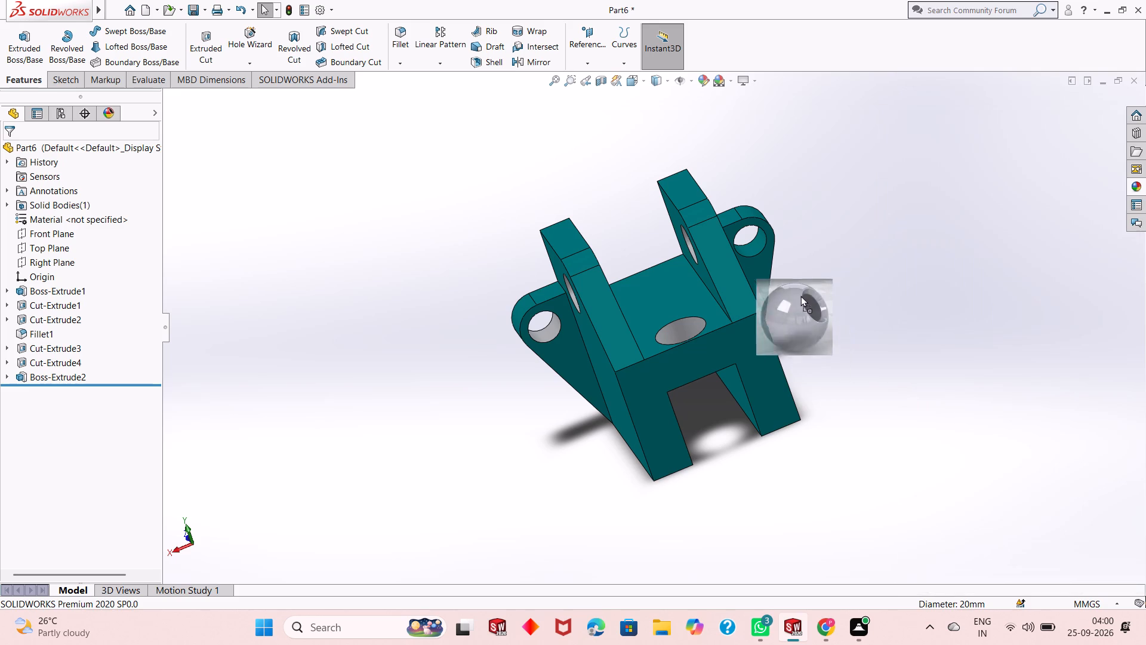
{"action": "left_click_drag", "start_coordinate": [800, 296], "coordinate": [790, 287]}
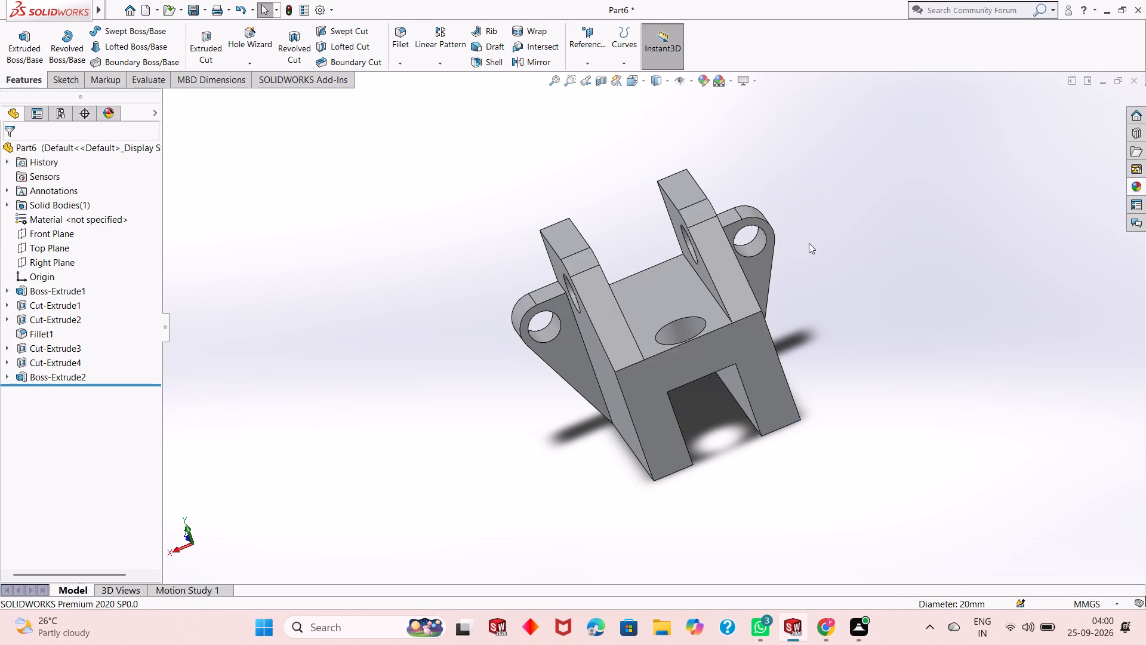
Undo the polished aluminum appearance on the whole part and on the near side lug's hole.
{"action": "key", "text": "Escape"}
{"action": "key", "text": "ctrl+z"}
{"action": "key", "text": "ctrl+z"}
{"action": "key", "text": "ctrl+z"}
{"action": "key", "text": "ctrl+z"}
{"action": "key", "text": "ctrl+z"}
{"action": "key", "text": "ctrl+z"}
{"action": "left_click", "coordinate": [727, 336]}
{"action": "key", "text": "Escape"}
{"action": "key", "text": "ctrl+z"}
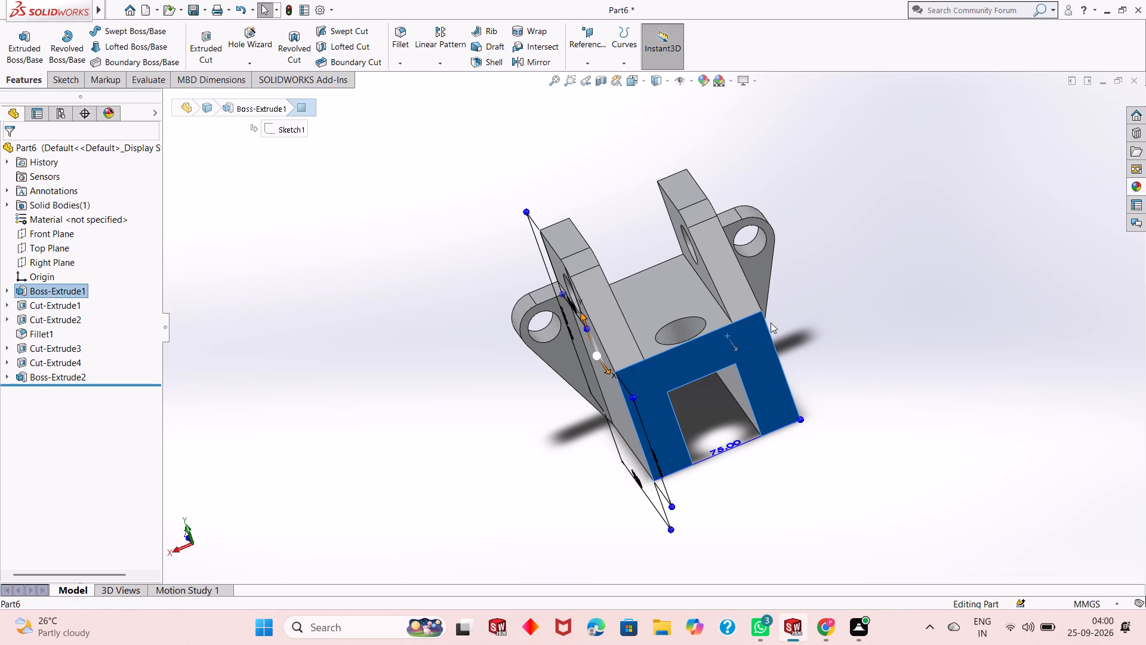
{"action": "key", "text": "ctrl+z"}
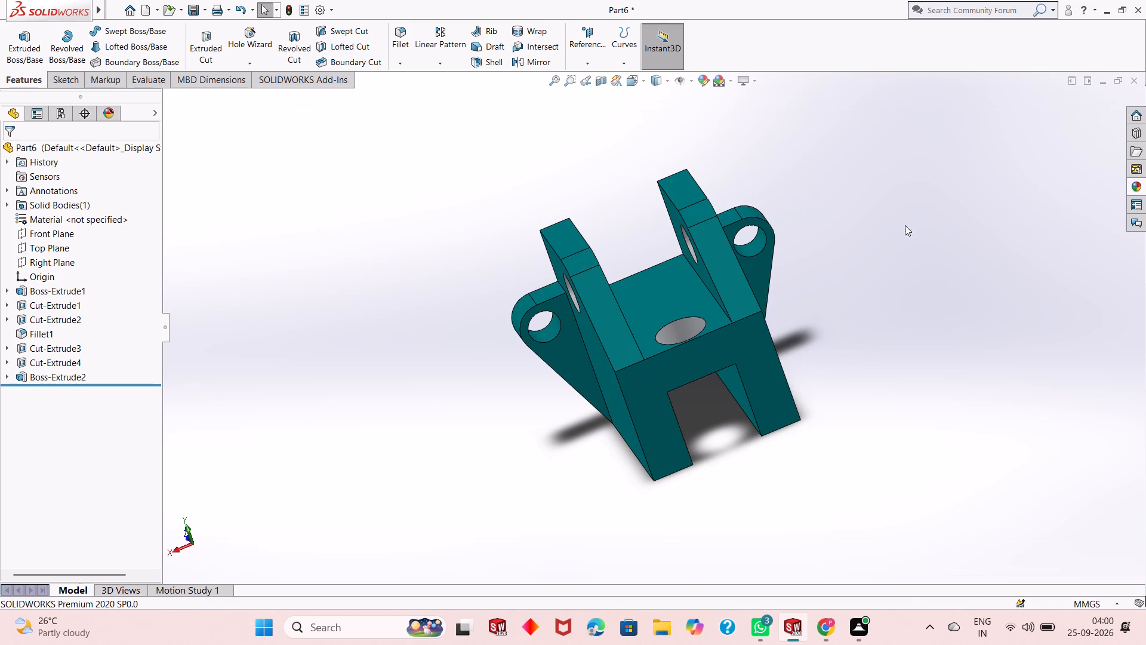
Apply the polished aluminum appearance to only the inner face of the far side lug's hole.
{"action": "left_click", "coordinate": [1132, 182]}
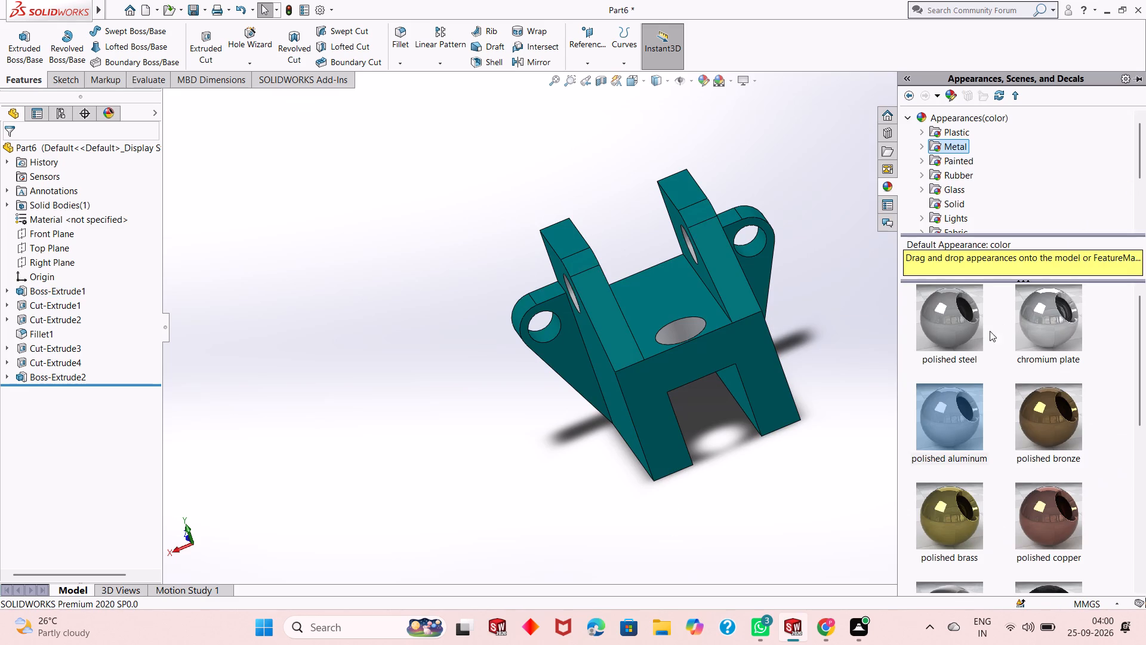
{"action": "left_click_drag", "start_coordinate": [950, 423], "coordinate": [753, 244]}
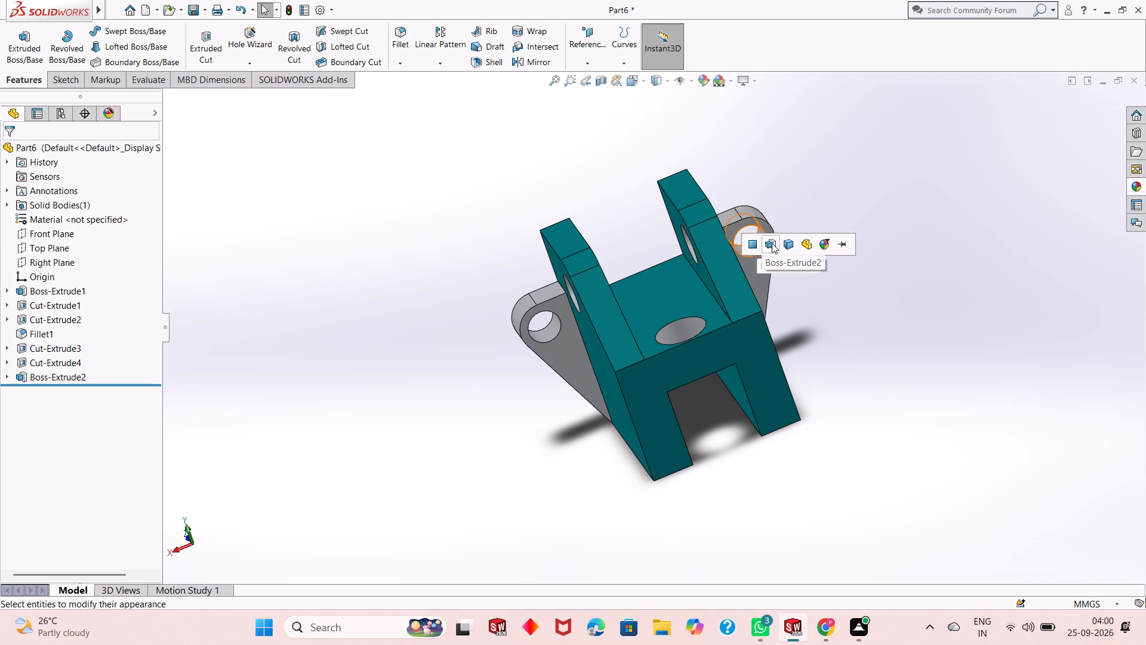
{"action": "left_click", "coordinate": [754, 244]}
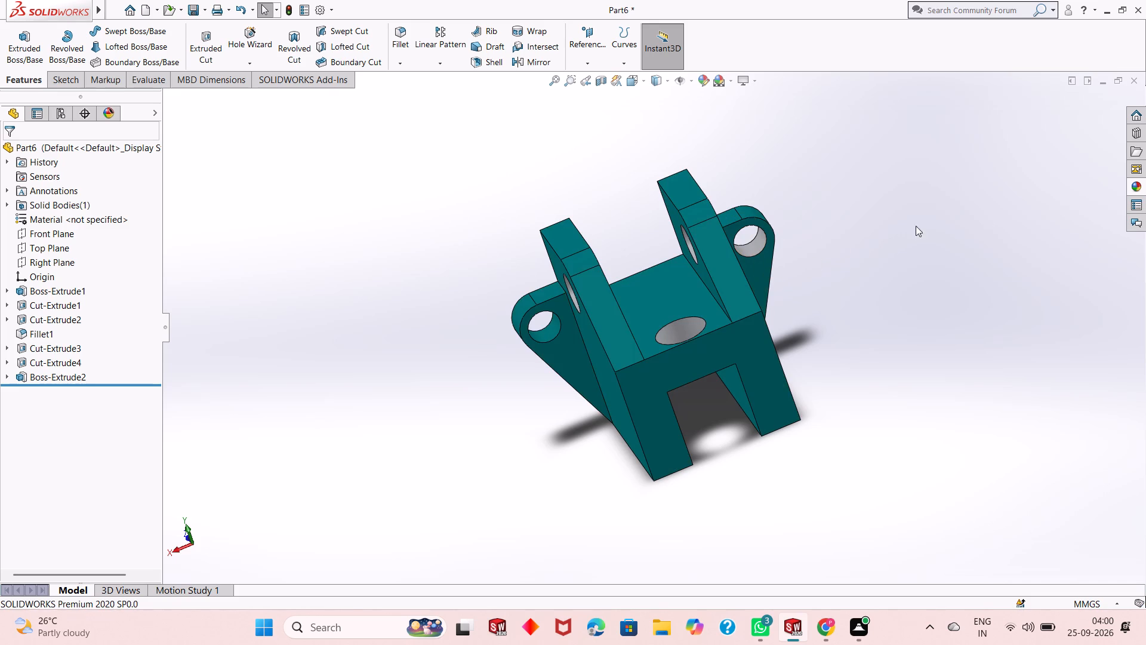
Apply the polished aluminum appearance to only the inner face of the near side lug's hole.
{"action": "left_click", "coordinate": [1135, 181]}
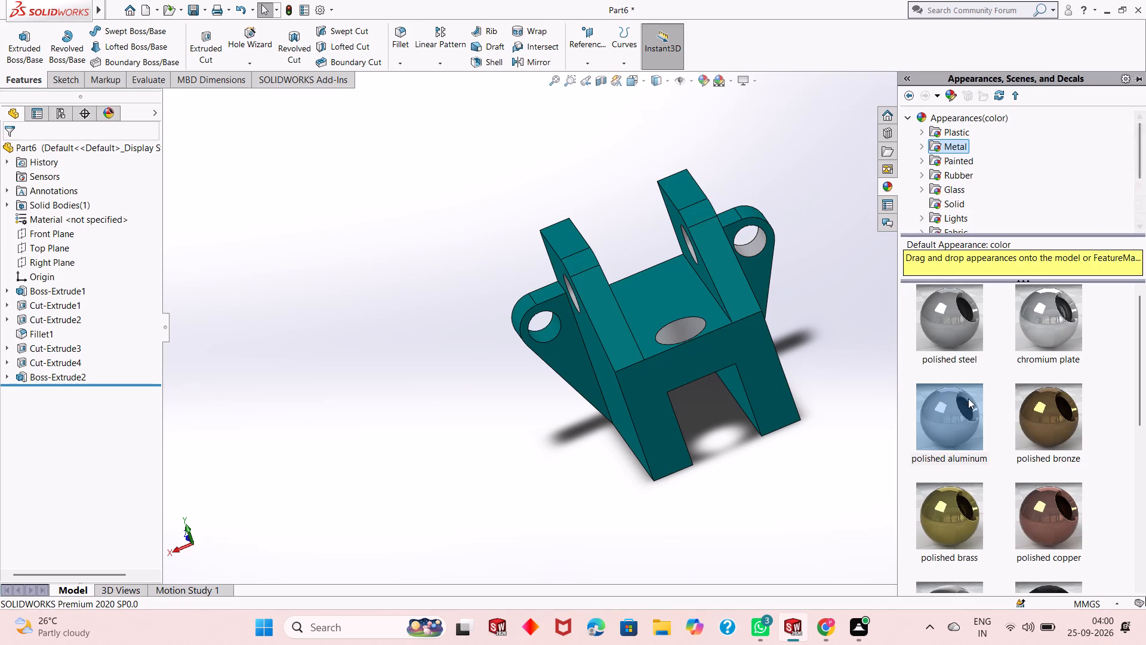
{"action": "left_click_drag", "start_coordinate": [953, 419], "coordinate": [552, 325]}
{"action": "left_click", "coordinate": [552, 325]}
Examine the teal part and its polished aluminum holes from an angled view, near and far.
{"action": "middle_click_drag", "start_coordinate": [682, 411], "coordinate": [710, 399]}
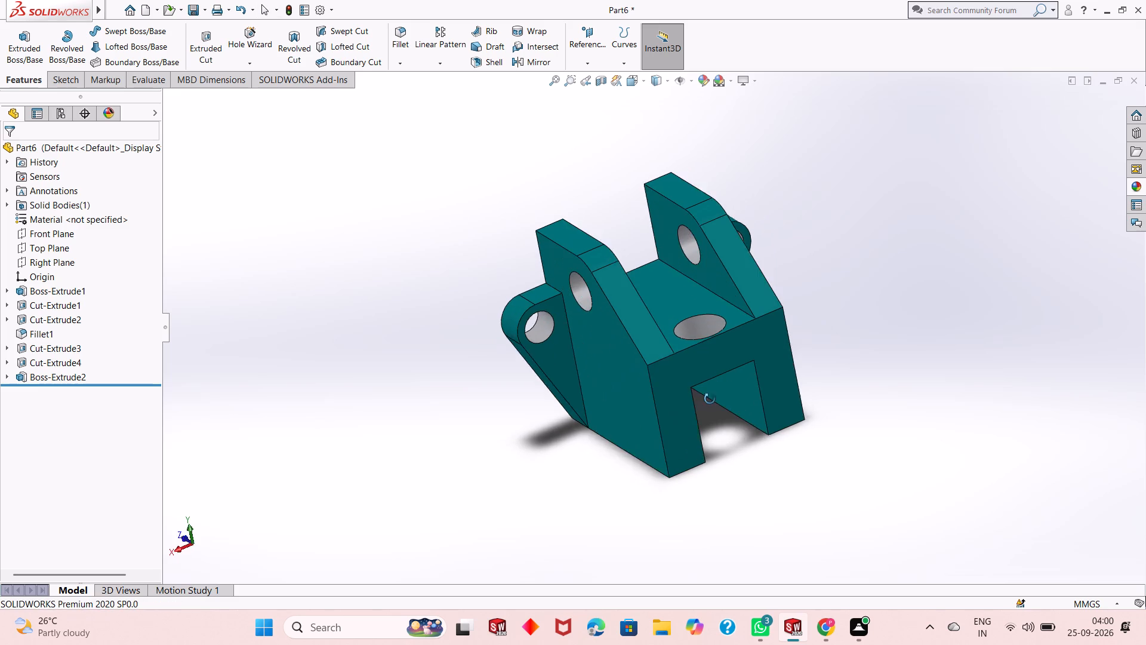
{"action": "middle_click_drag", "start_coordinate": [710, 399], "coordinate": [722, 392]}
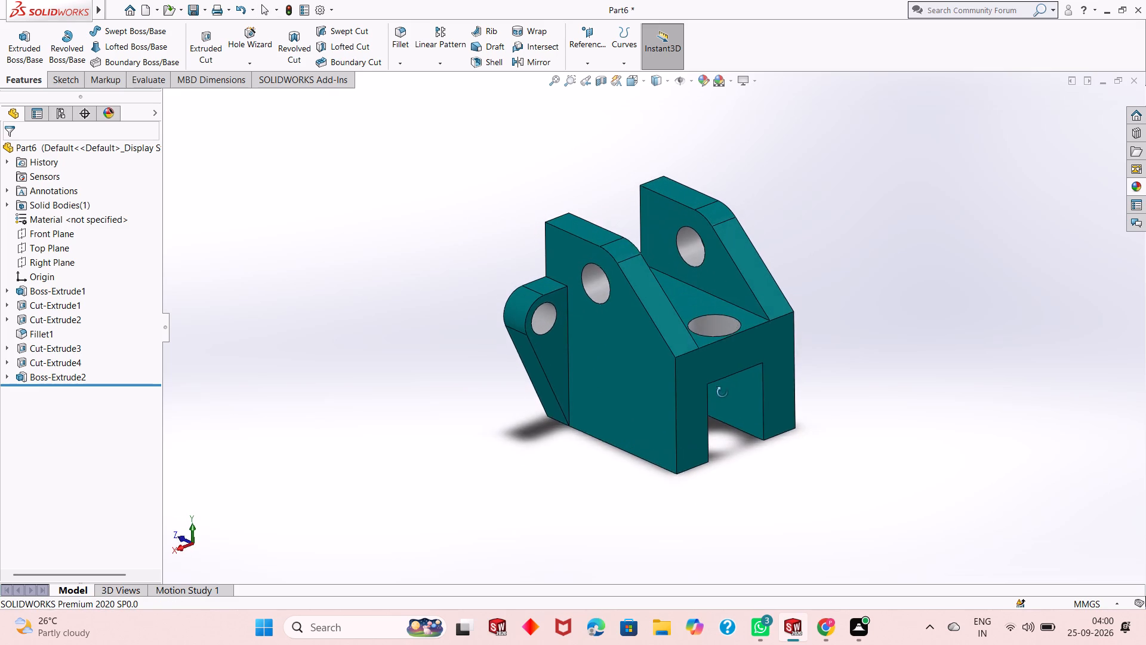
{"action": "middle_click_drag", "start_coordinate": [722, 392], "coordinate": [722, 406]}
{"action": "scroll", "coordinate": [739, 401], "scroll_direction": "up", "scroll_amount": 1}
{"action": "scroll", "coordinate": [787, 354], "scroll_direction": "down", "scroll_amount": 1}
{"action": "scroll", "coordinate": [657, 374], "scroll_direction": "up", "scroll_amount": 1}
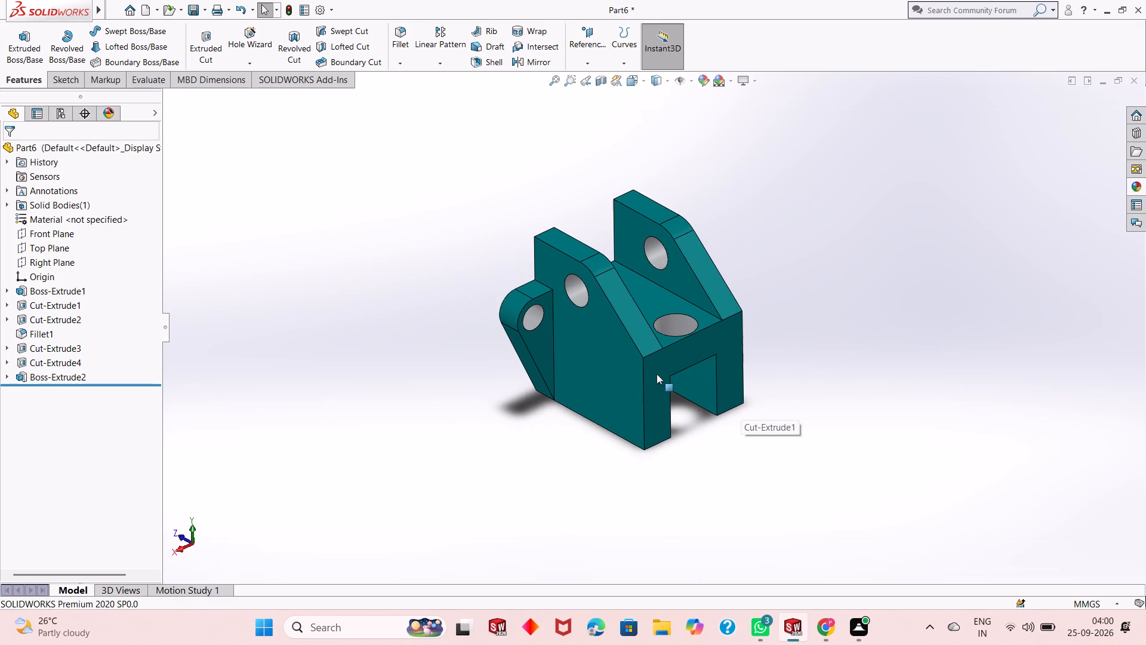
{"action": "scroll", "coordinate": [737, 338], "scroll_direction": "down", "scroll_amount": 1}
{"action": "scroll", "coordinate": [654, 271], "scroll_direction": "down", "scroll_amount": 1}
{"action": "scroll", "coordinate": [599, 307], "scroll_direction": "up", "scroll_amount": 1}
{"action": "scroll", "coordinate": [562, 311], "scroll_direction": "down", "scroll_amount": 1}
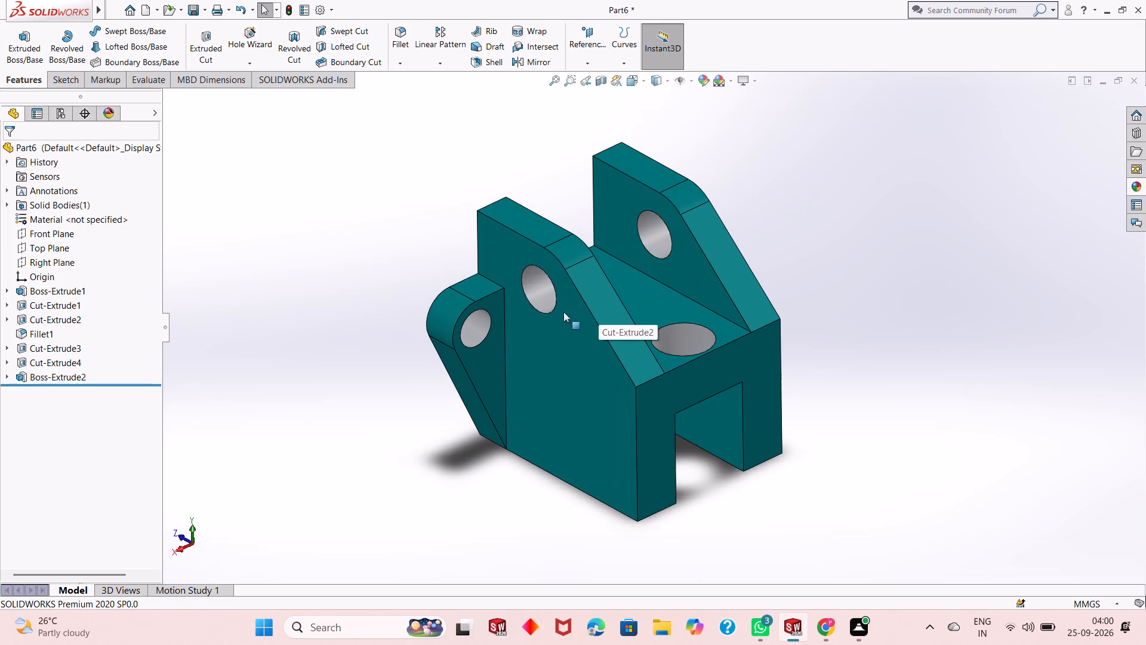
{"action": "scroll", "coordinate": [631, 303], "scroll_direction": "up", "scroll_amount": 1}
{"action": "scroll", "coordinate": [655, 293], "scroll_direction": "down", "scroll_amount": 1}
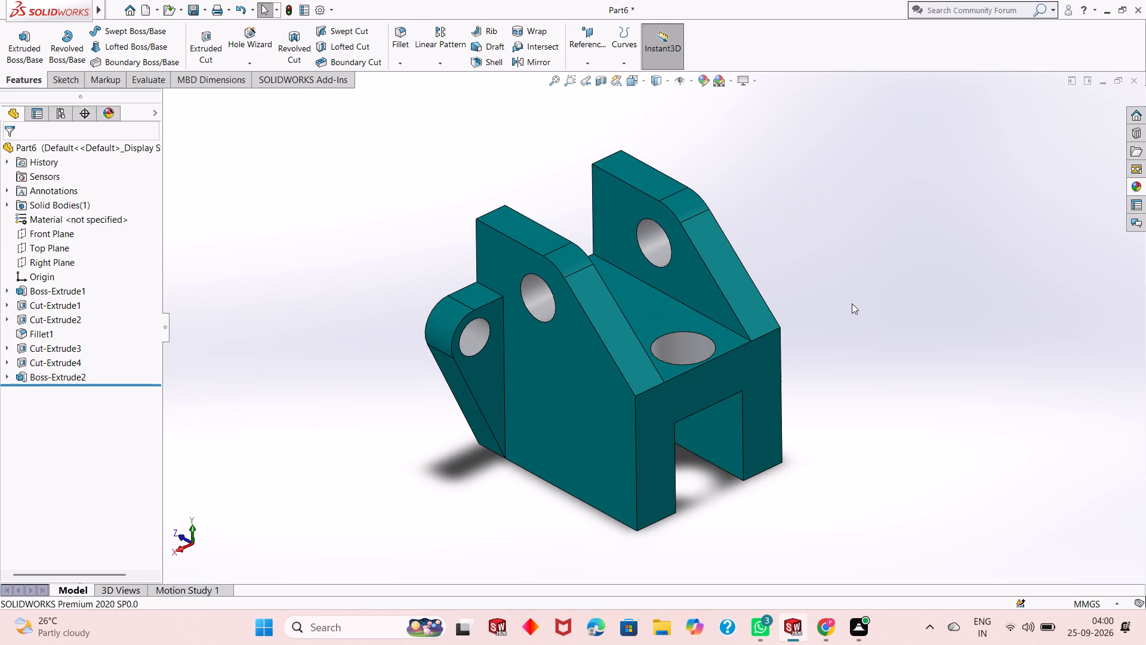
Apply the polished aluminum appearance to the U-shaped front end face of Boss-Extrude1, around the rectangular opening.
{"action": "left_click", "coordinate": [1132, 182]}
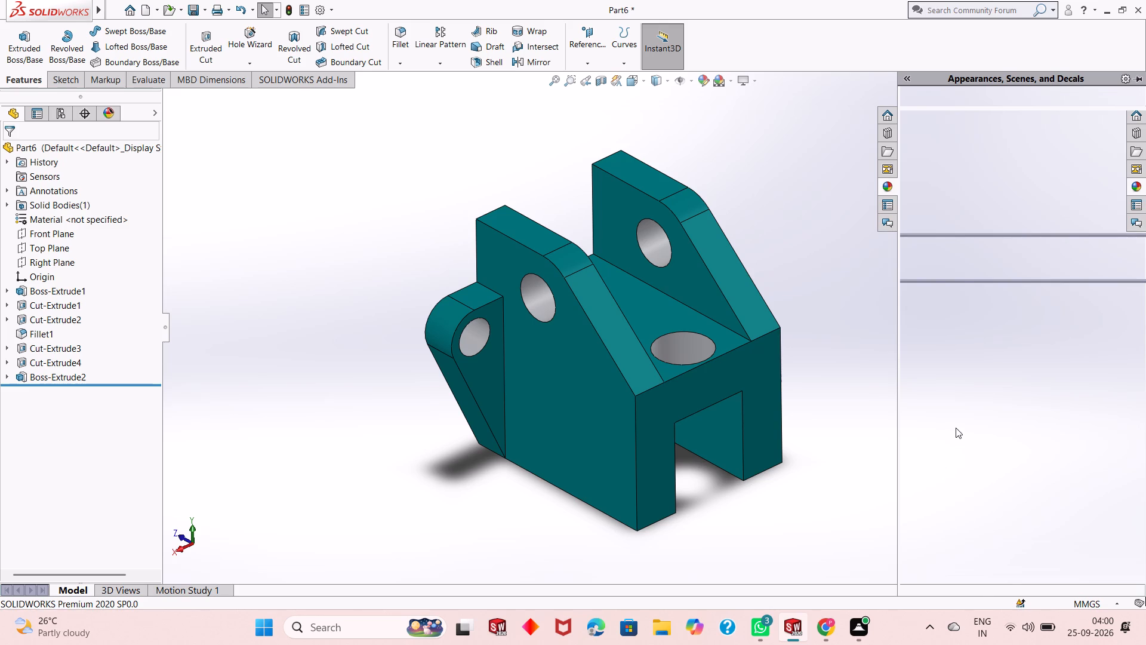
{"action": "left_click_drag", "start_coordinate": [956, 431], "coordinate": [756, 367]}
{"action": "left_click", "coordinate": [756, 367]}
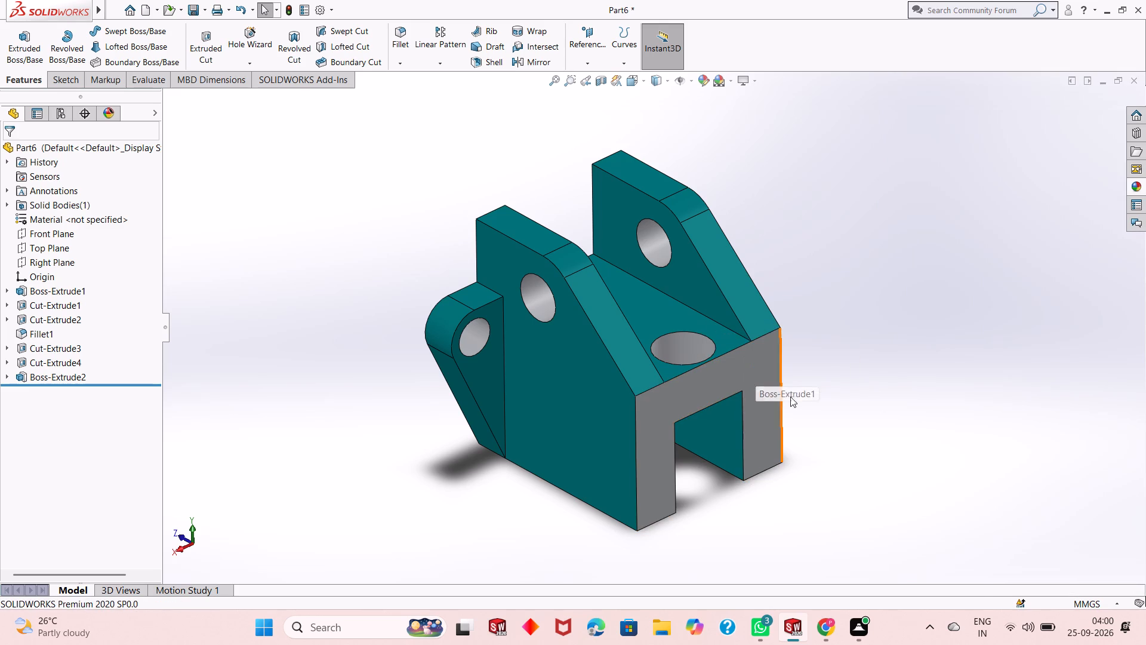
Save the part in the Downloads folder as a SOLIDWORKS Part named Pivot bearing support.
{"action": "scroll", "coordinate": [790, 421], "scroll_direction": "up", "scroll_amount": 1}
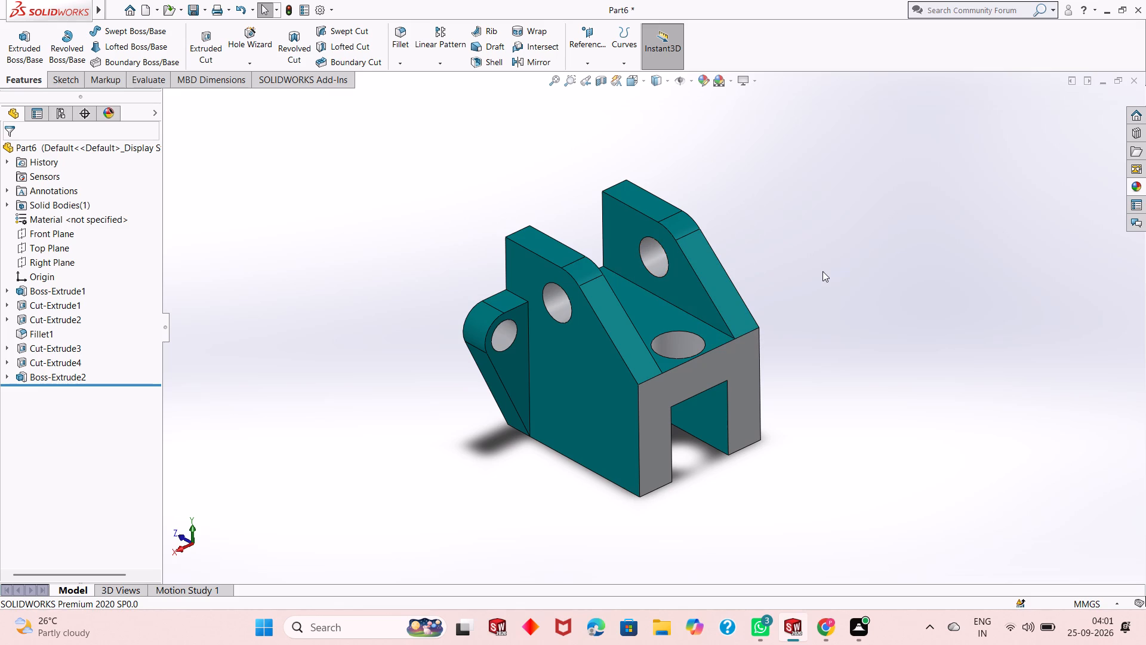
{"action": "key", "text": "ctrl+s"}
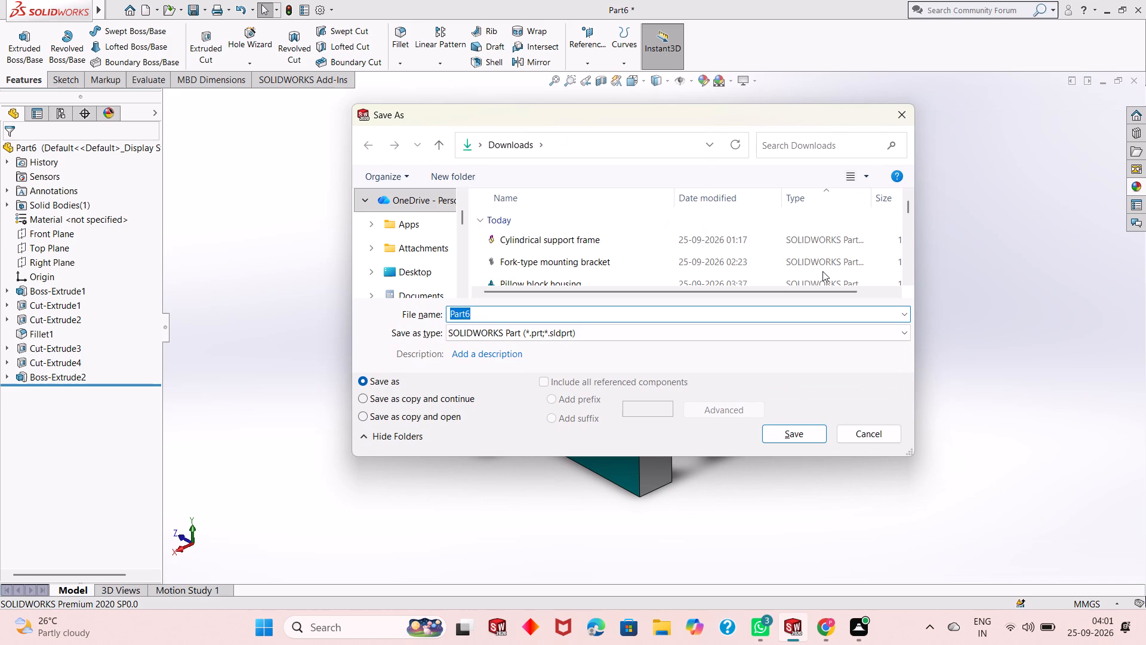
{"action": "type", "text": "Pivot"}
{"action": "key", "text": "space"}
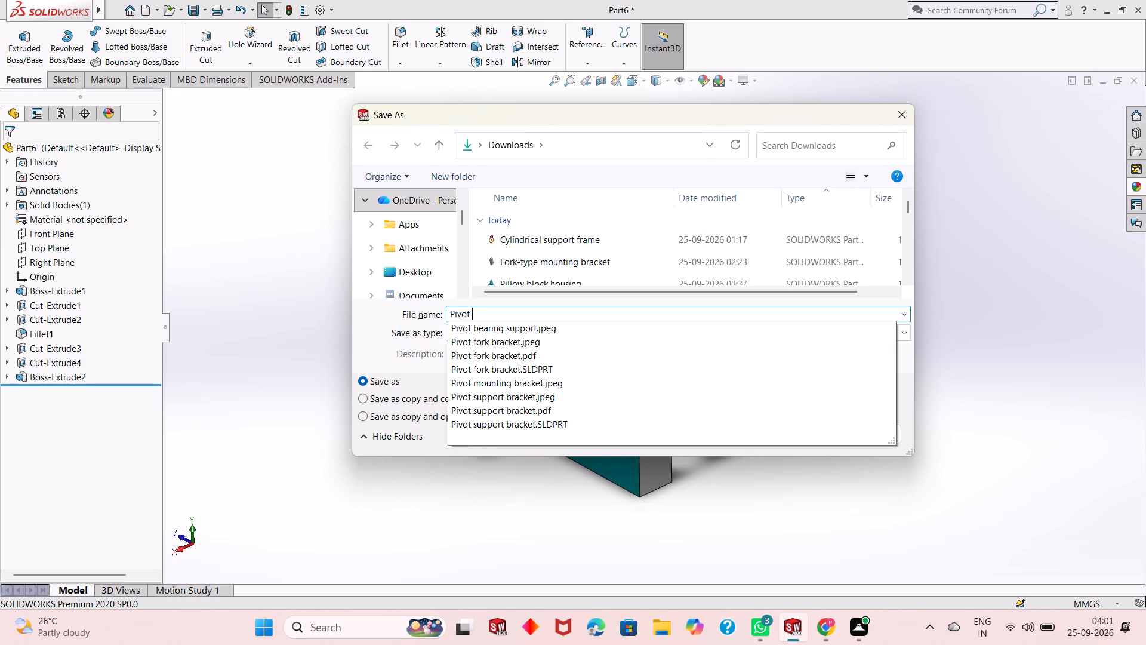
{"action": "type", "text": "bearing support"}
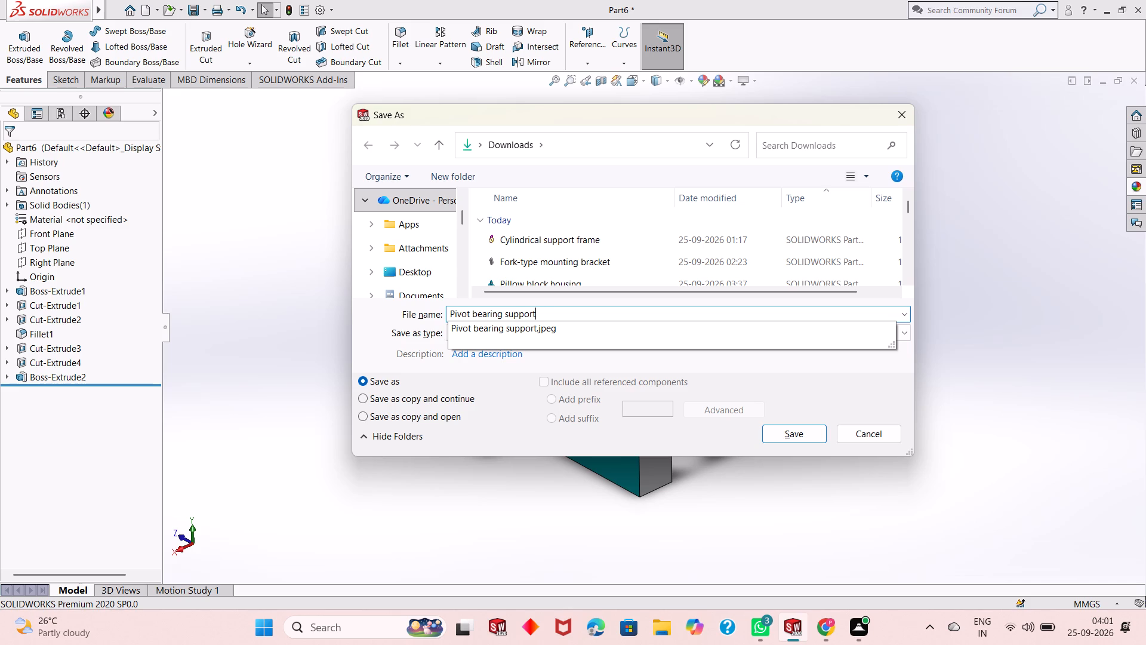
{"action": "key", "text": "Return"}
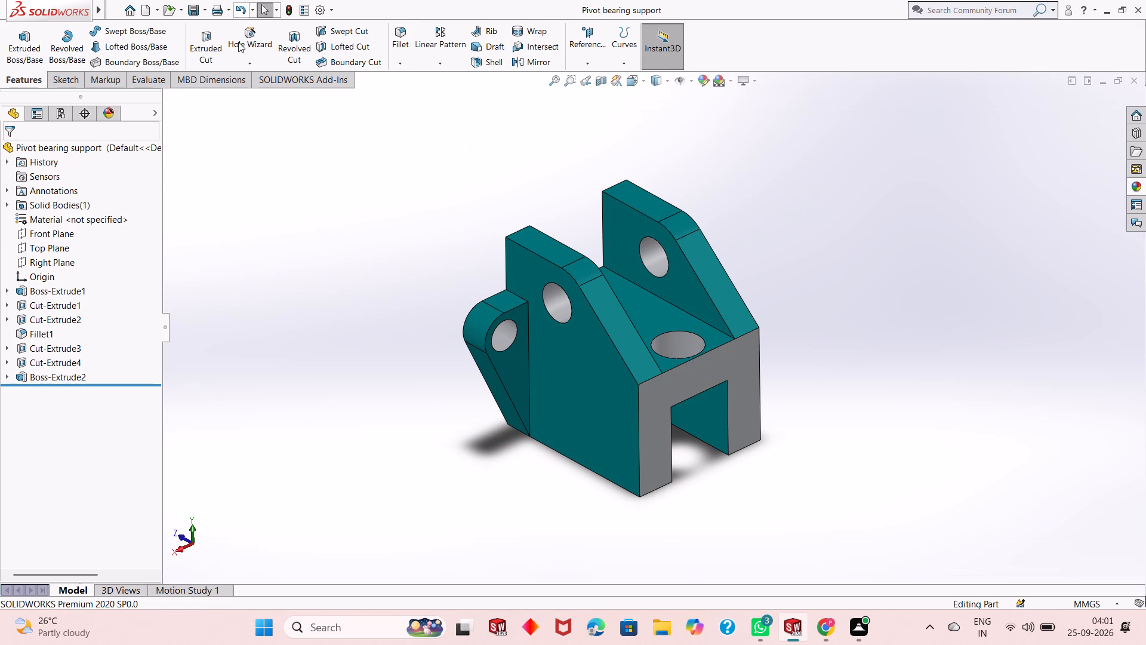
Save the Pivot bearing support part in Downloads as an Adobe Portable Document Format (*.pdf) file.
{"action": "left_click", "coordinate": [202, 6]}
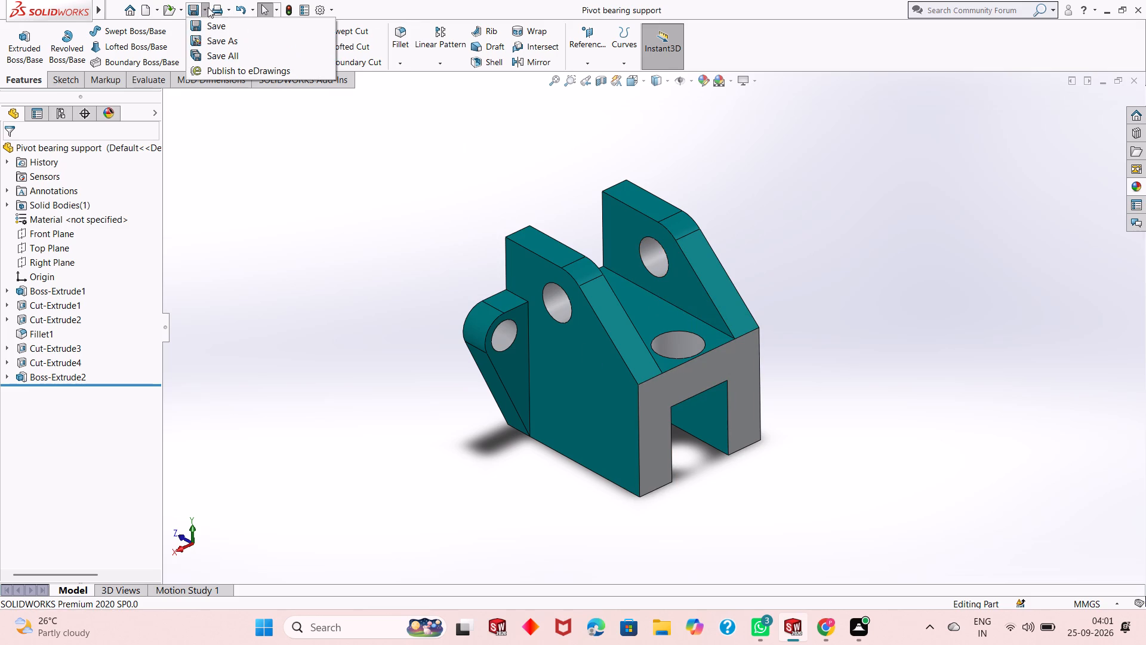
{"action": "left_click", "coordinate": [223, 41]}
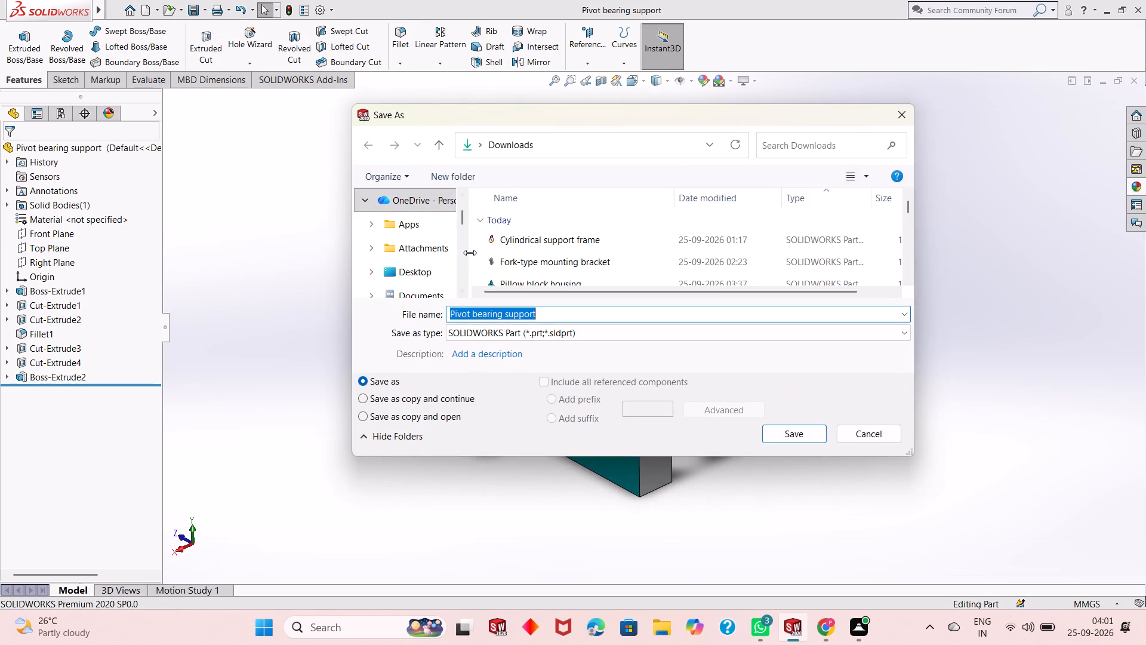
{"action": "left_click", "coordinate": [510, 335]}
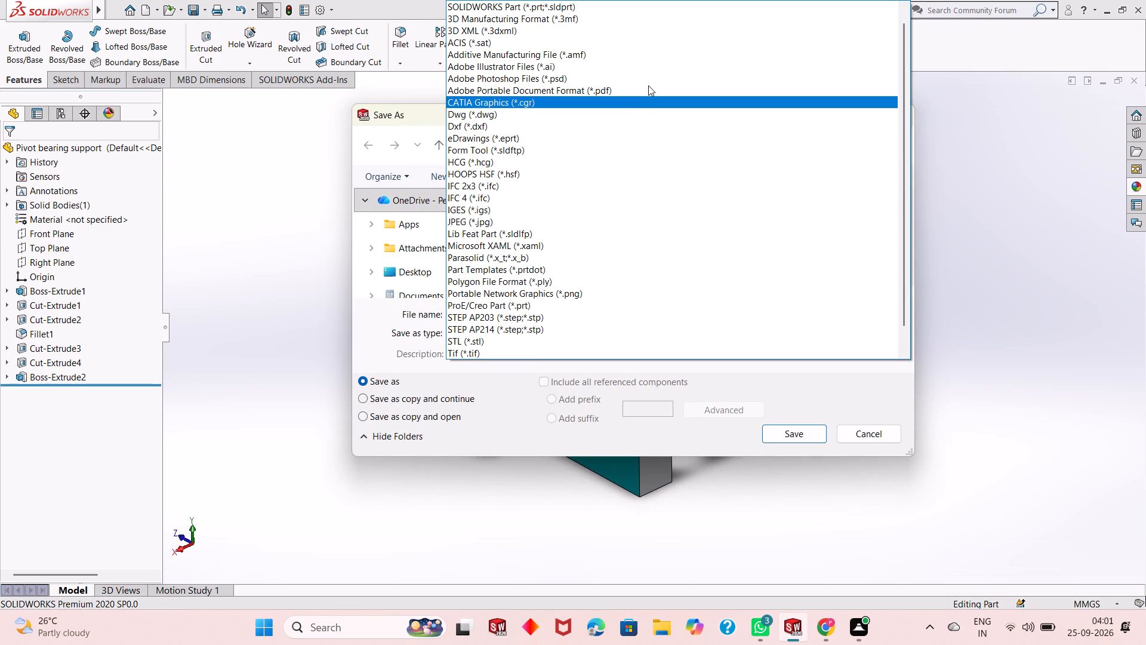
{"action": "left_click", "coordinate": [648, 85]}
{"action": "left_click", "coordinate": [785, 460]}
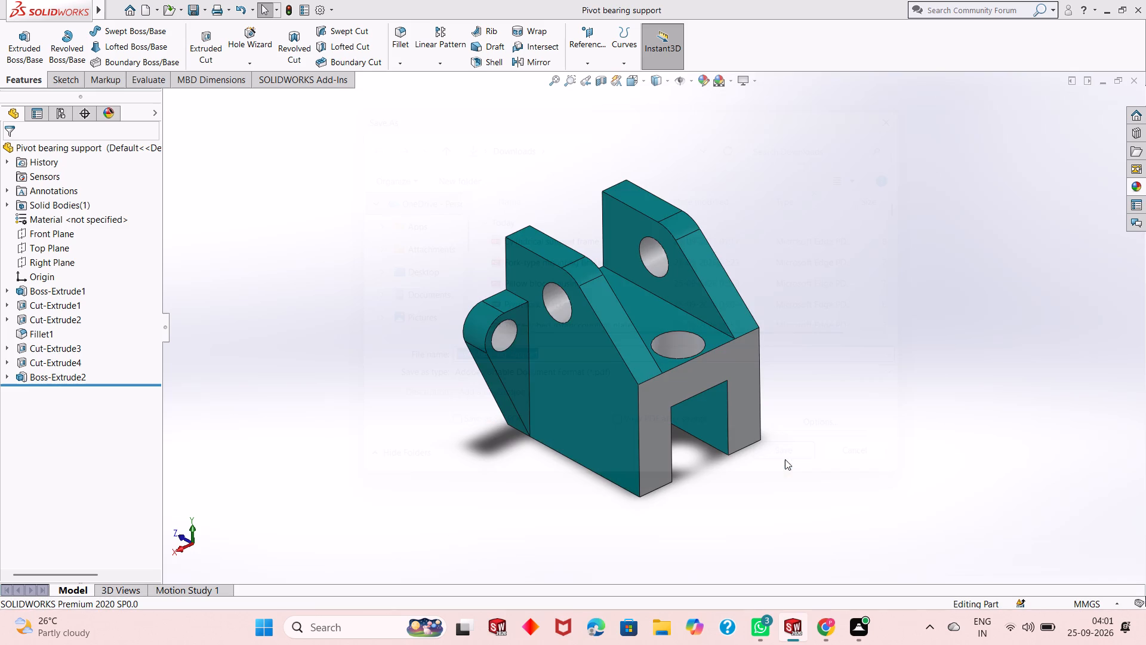